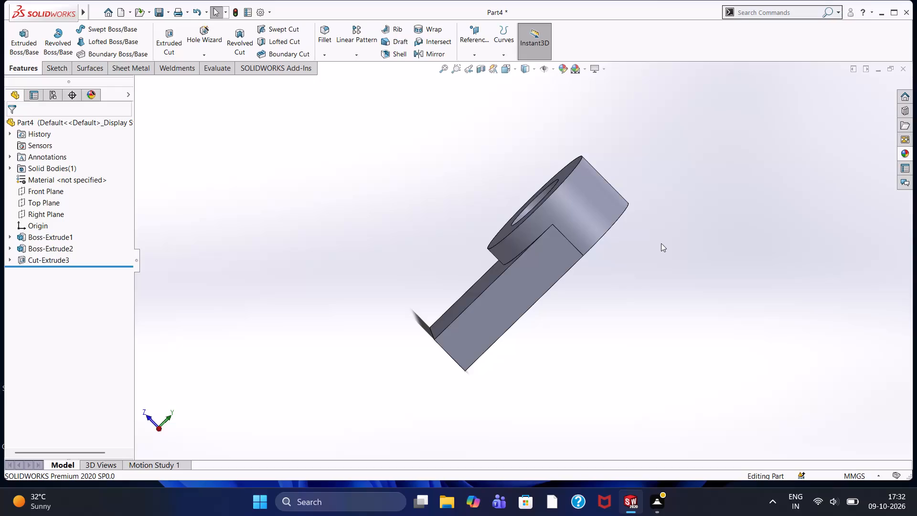
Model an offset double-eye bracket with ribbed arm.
Undo the existing cut, plate and ring features back to the first sketch with its two concentric circles.
key(ctrl+z)
key(ctrl+z)
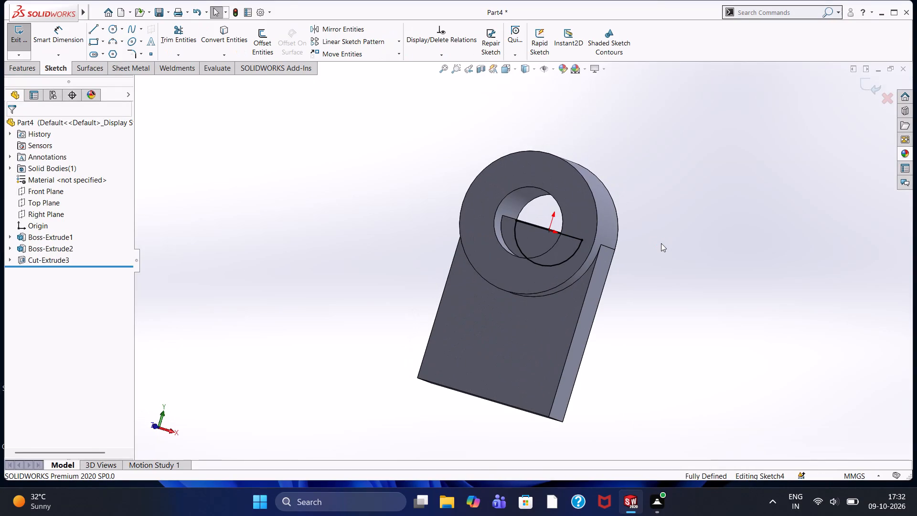
key(ctrl+z)
key(ctrl+z)
key(ctrl+z)
key(ctrl+z)
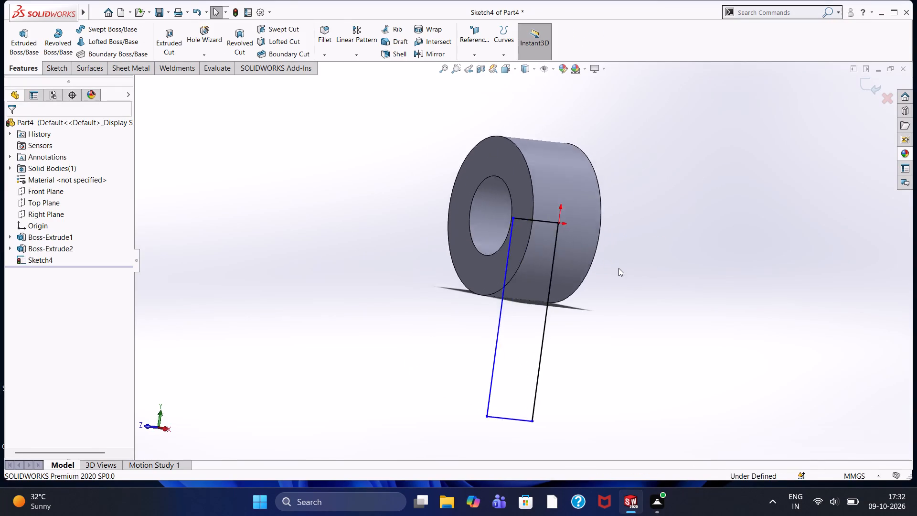
key(ctrl+z)
key(ctrl+z)
key(ctrl+z)
key(ctrl+z)
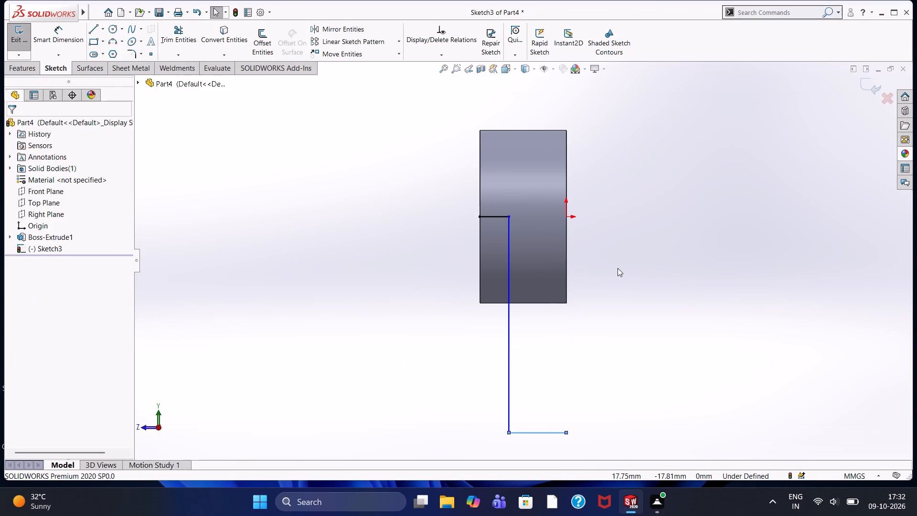
key(ctrl+z)
key(ctrl+z)
key(ctrl+z)
key(ctrl+z)
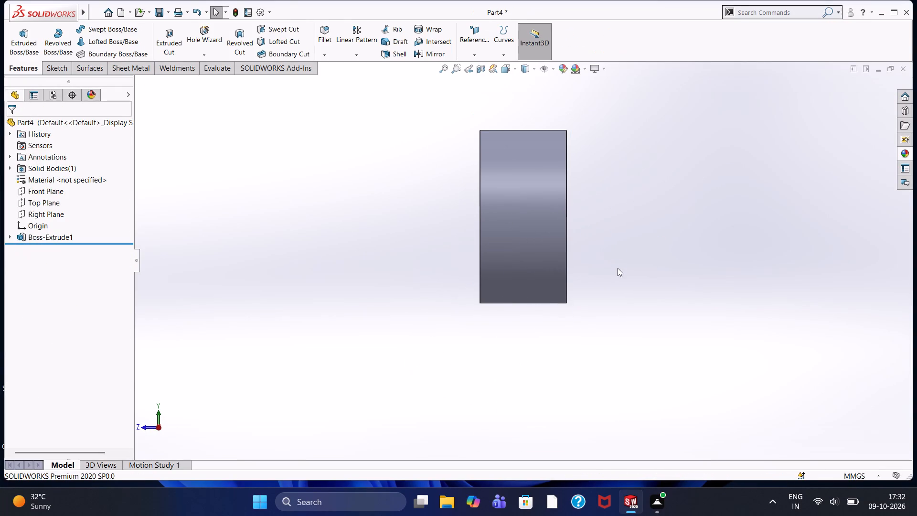
key(ctrl+z)
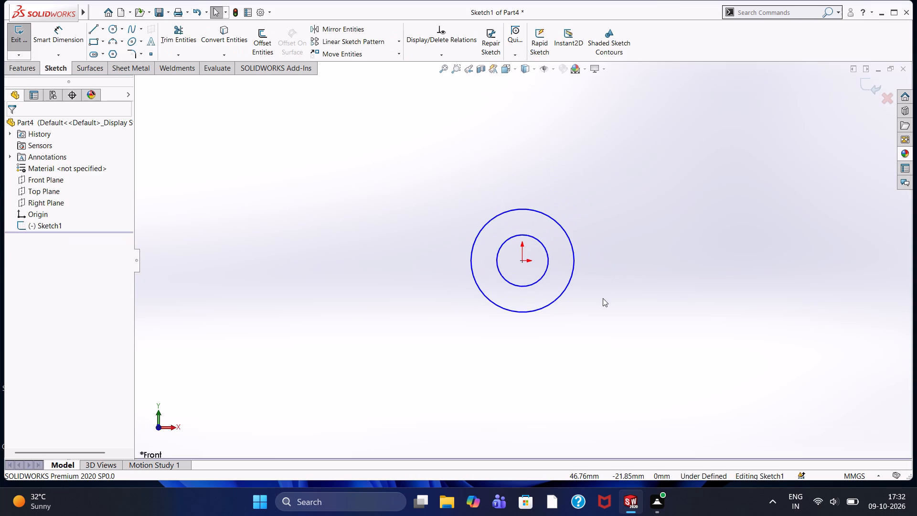
key(ctrl+z)
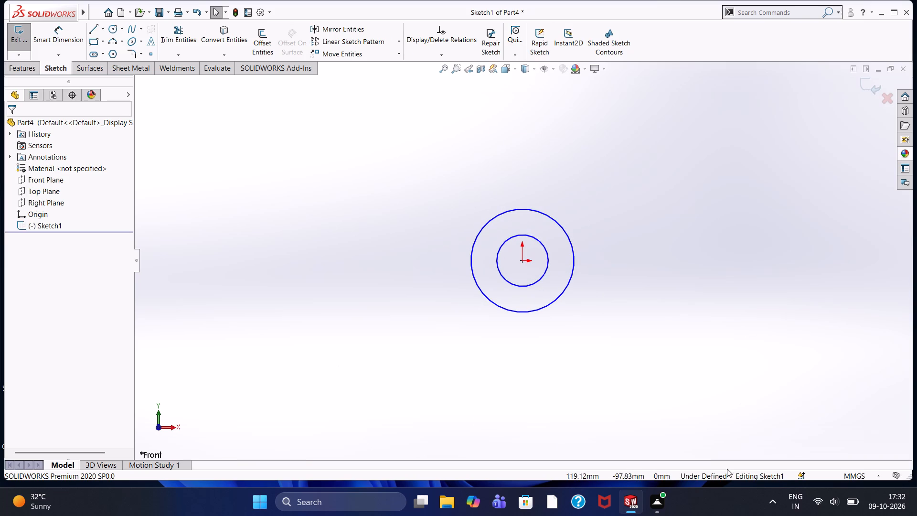
Extrude the two concentric circles as a blind boss 30 mm deep to form the ring.
click(14, 68)
click(22, 33)
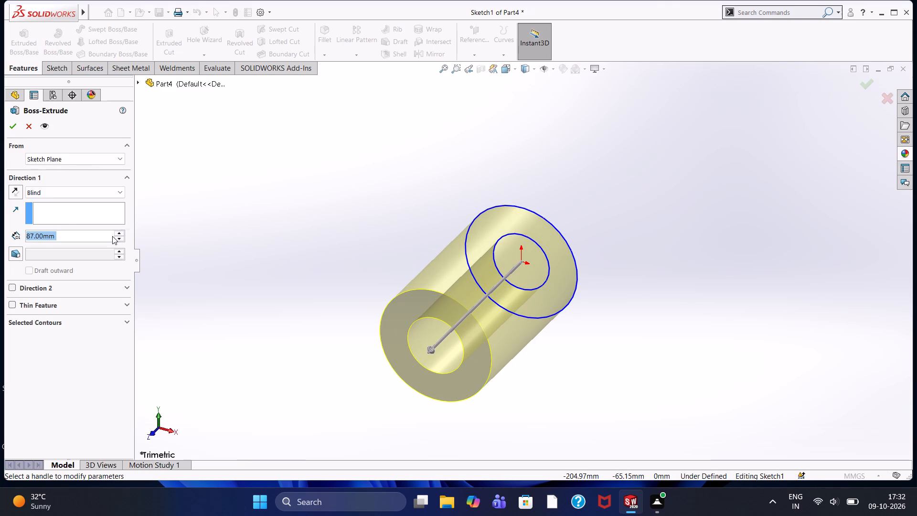
text(30)
key(Return)
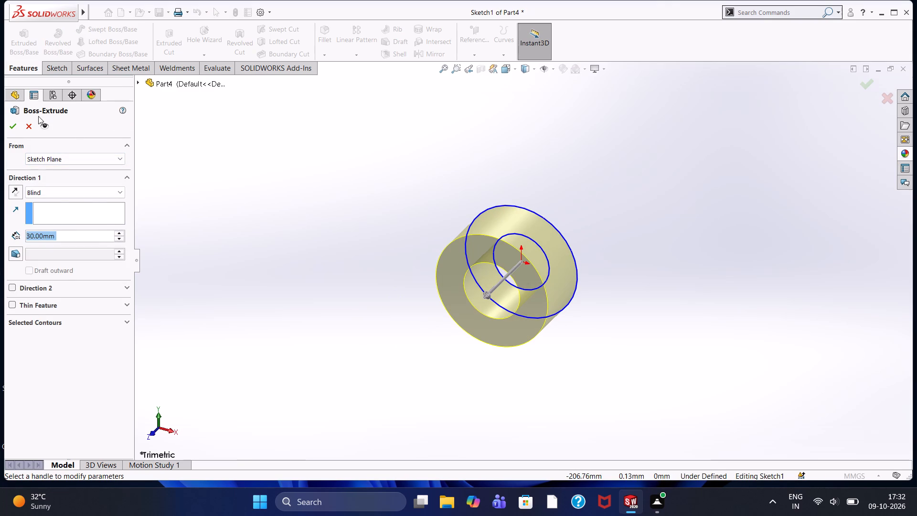
click(18, 130)
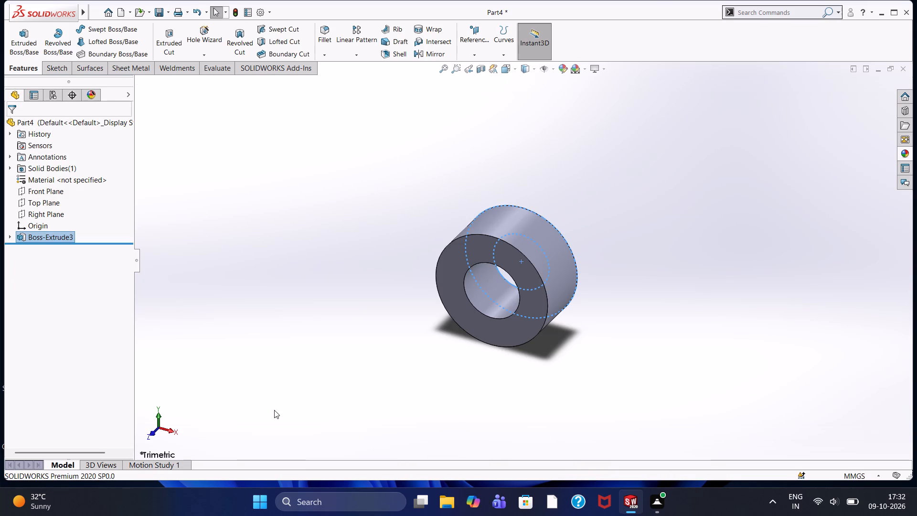
click(359, 259)
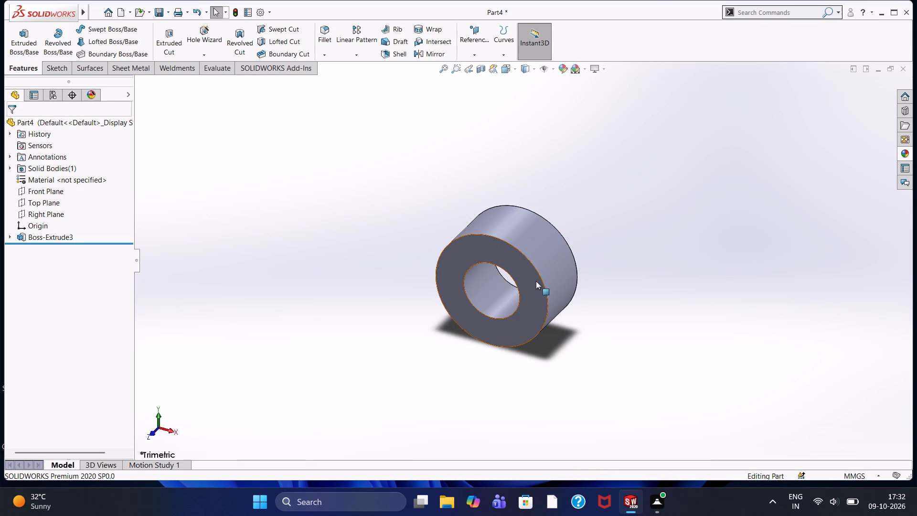
click(551, 270)
click(233, 282)
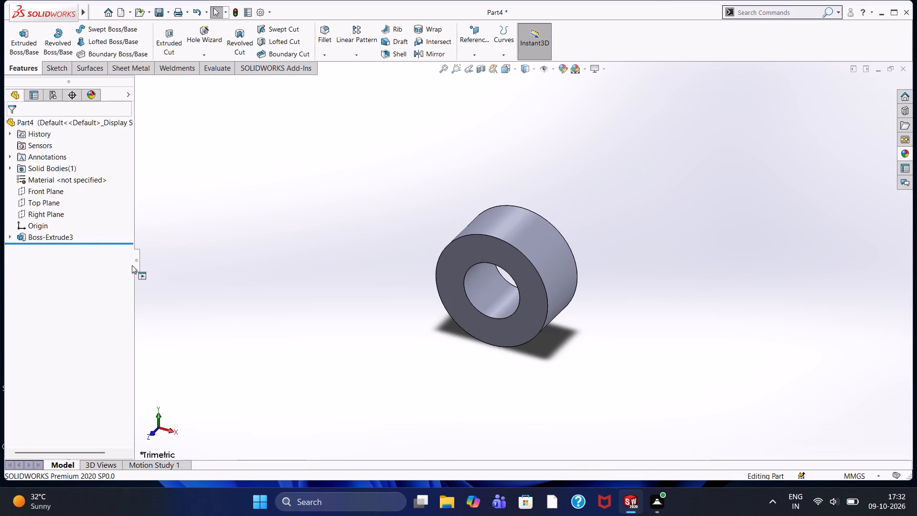
Start a sketch on the Right Plane and draw a 10 mm horizontal line inward from the midpoint of the ring's front edge.
click(54, 212)
click(65, 192)
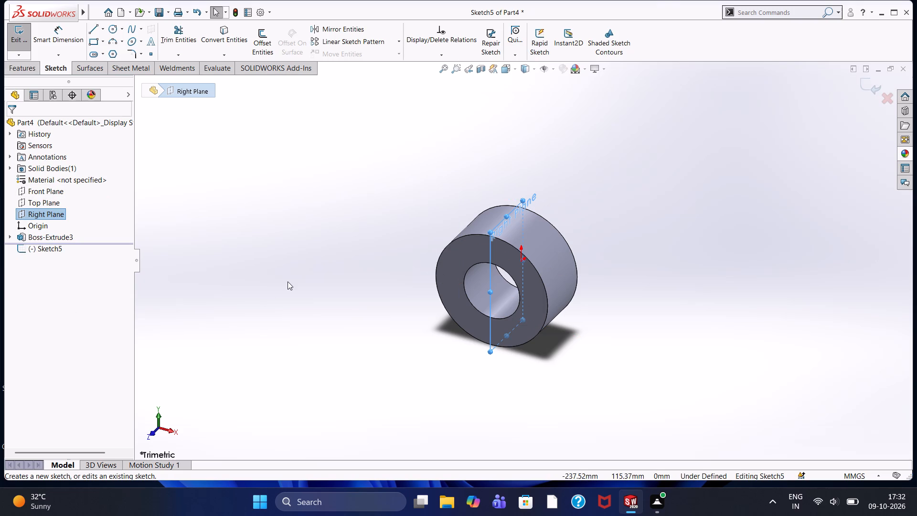
key(ctrl+8)
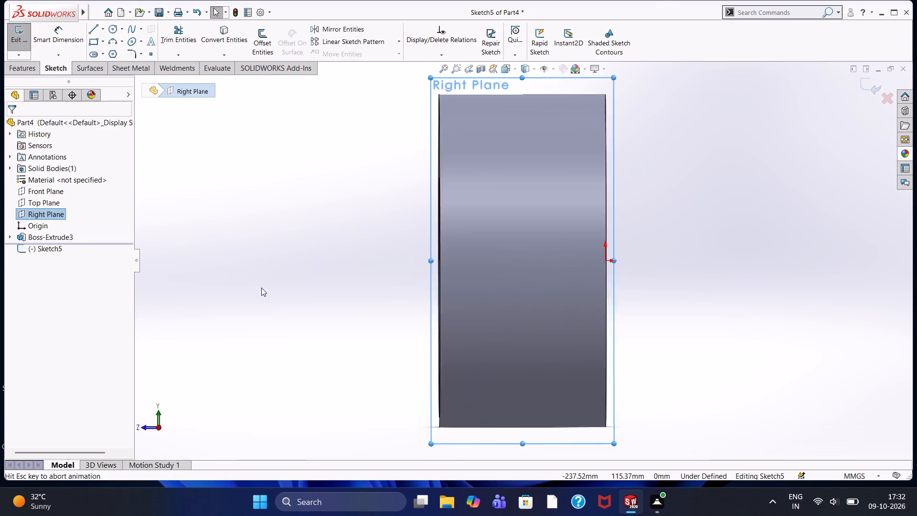
click(286, 231)
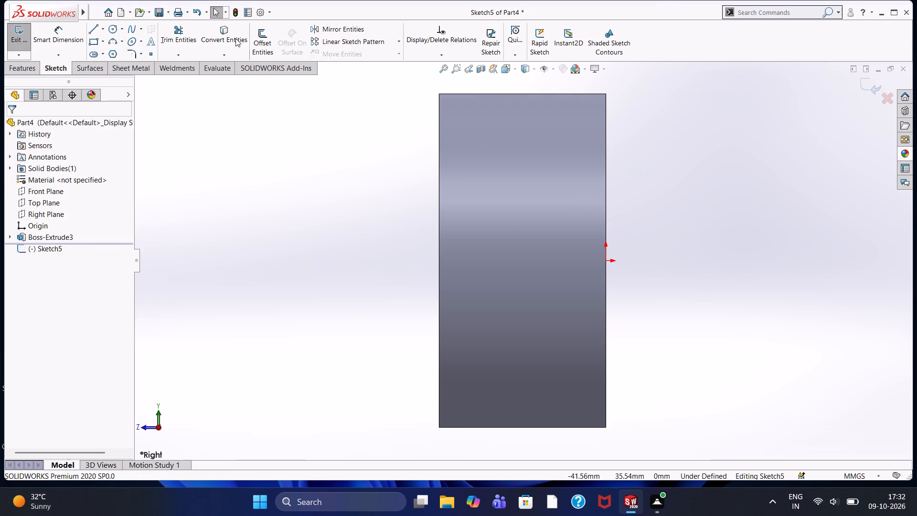
click(91, 31)
click(438, 261)
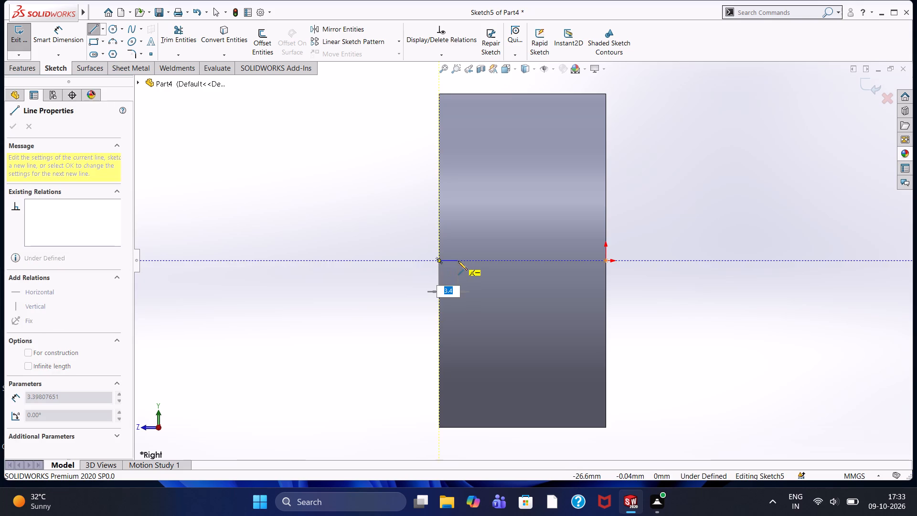
text(10)
key(Return)
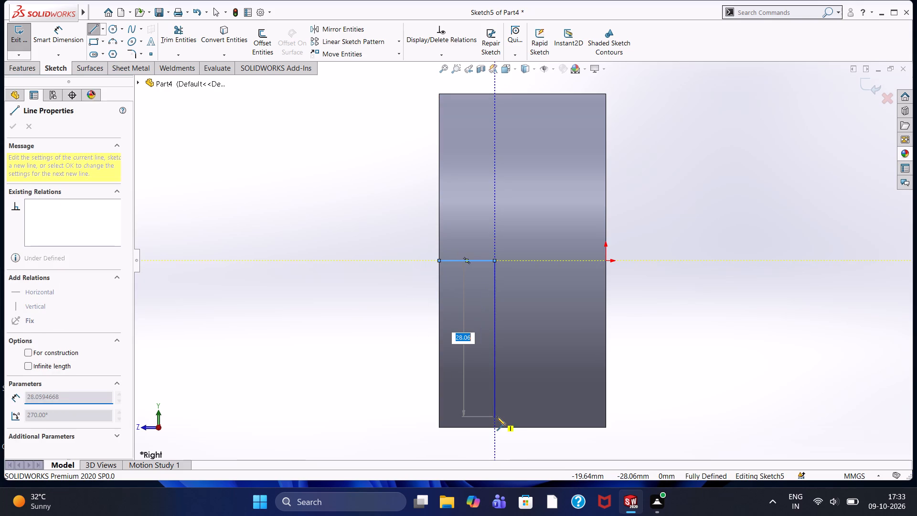
Continue with a 75 mm line straight down, then close a 20 mm wide rectangle along the ring's back face through the origin.
scroll(512, 424, up, 3)
text(75)
key(Return)
scroll(506, 422, up, 3)
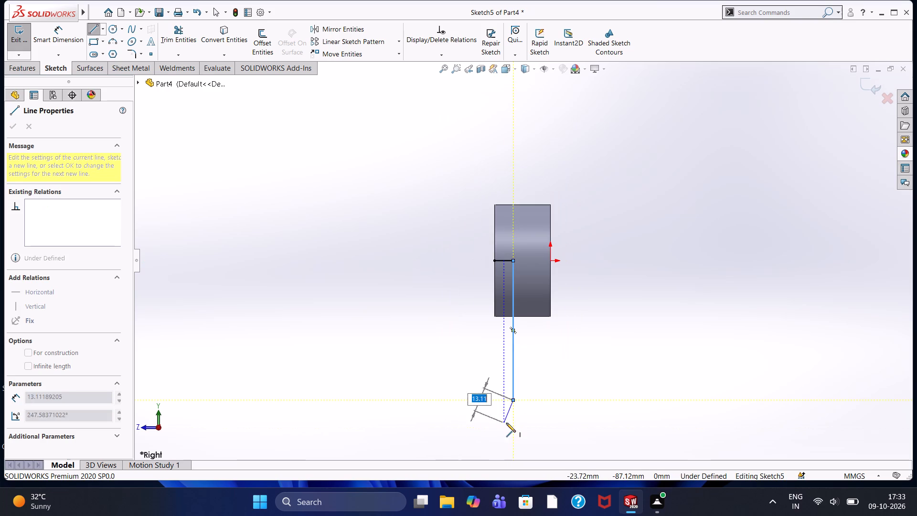
click(548, 400)
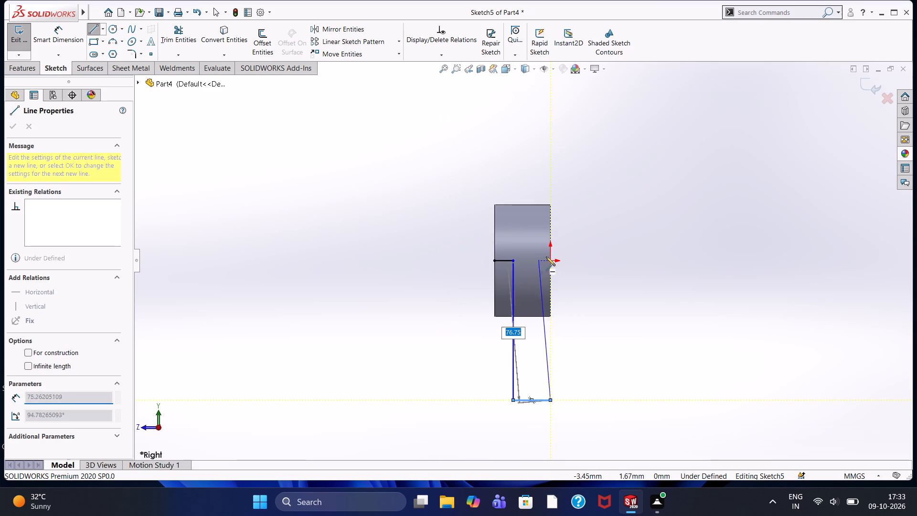
click(548, 260)
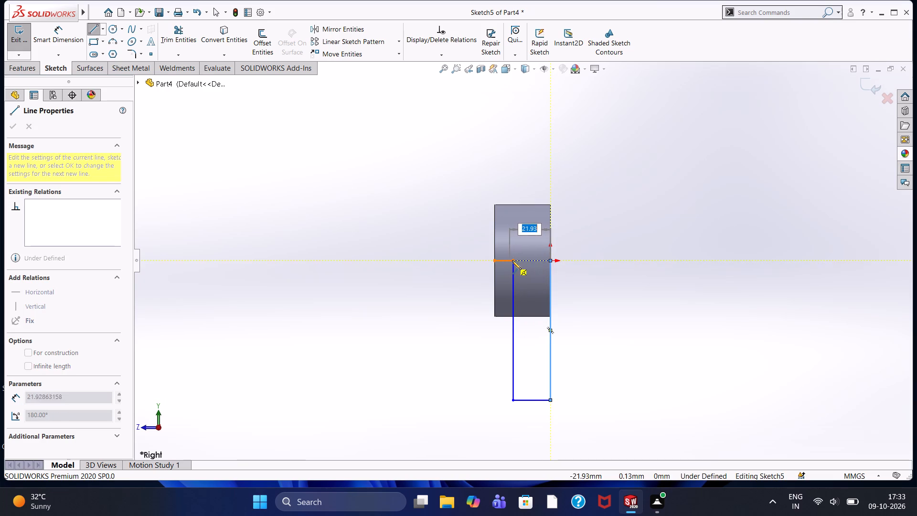
click(512, 260)
right_click(395, 211)
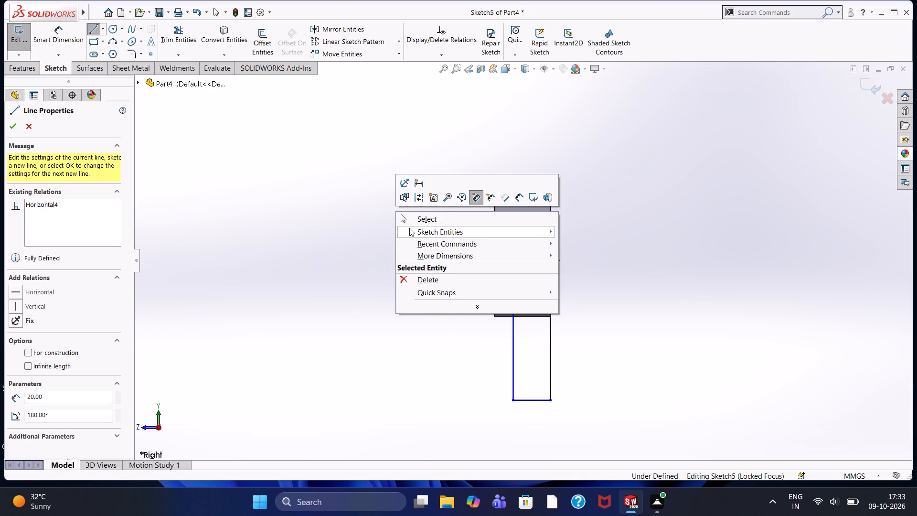
click(412, 221)
key(Escape)
Delete the 10 mm helper line between the ring's front edge and the rectangle.
scroll(512, 275, down, 2)
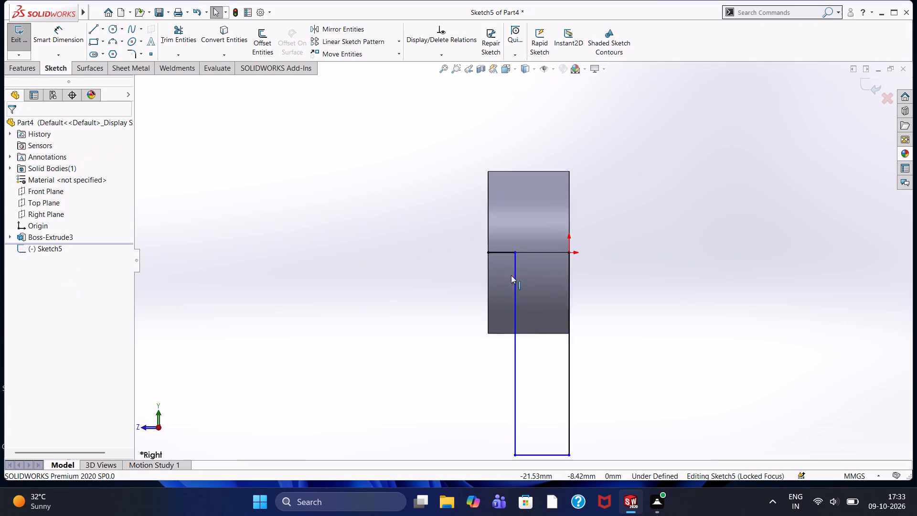
scroll(511, 275, down, 1)
click(500, 249)
key(Delete)
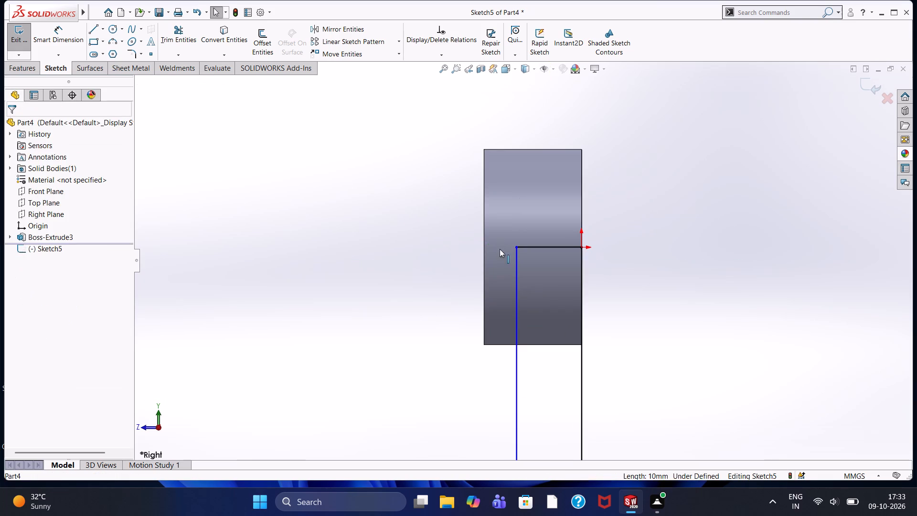
Extrude the rectangular profile with the Mid Plane end condition to a width of 60 mm, merged with the ring.
middle_drag(410, 304, 492, 352)
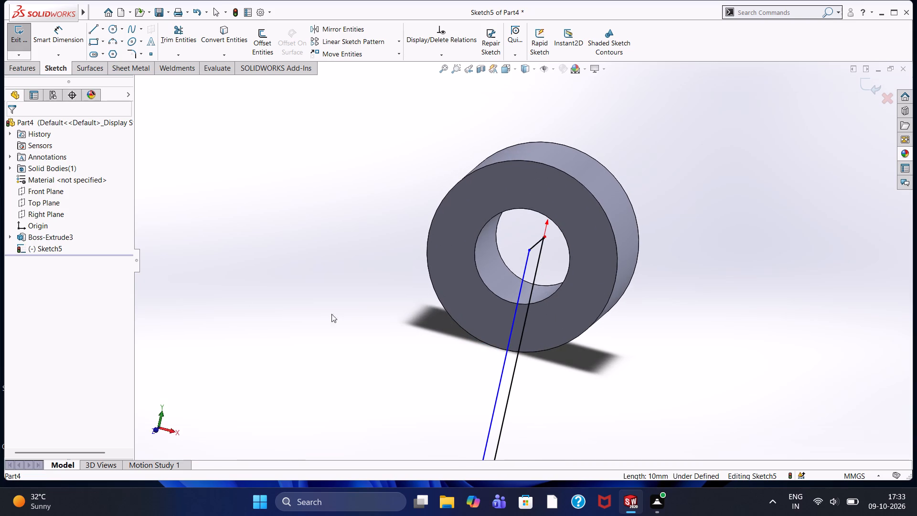
click(21, 66)
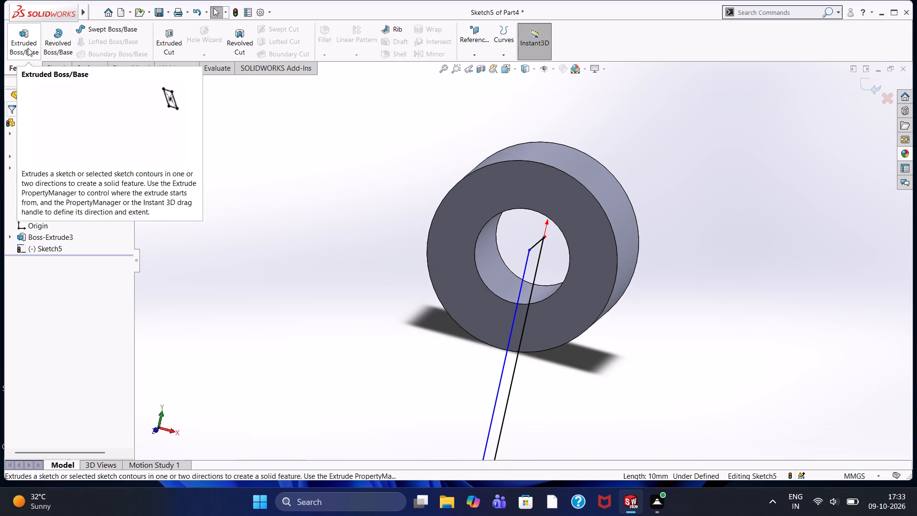
click(28, 48)
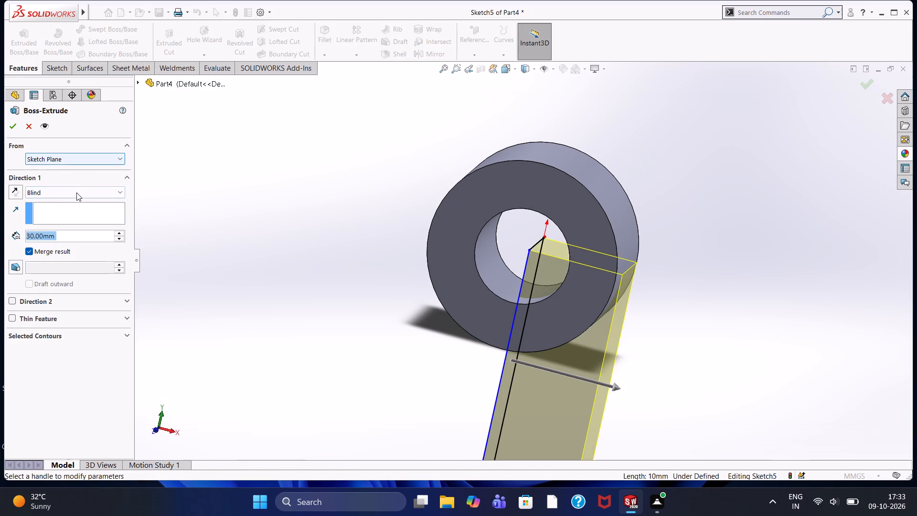
click(84, 188)
click(73, 250)
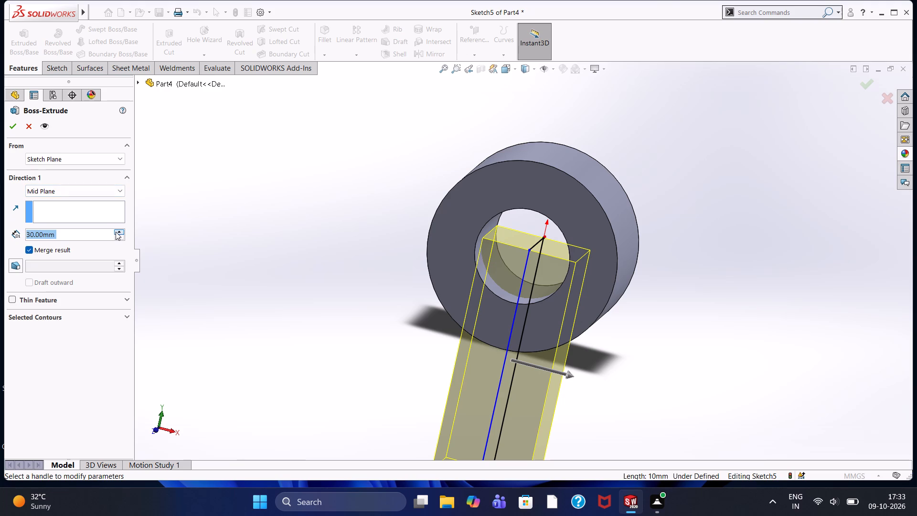
double_click(116, 232)
click(116, 232)
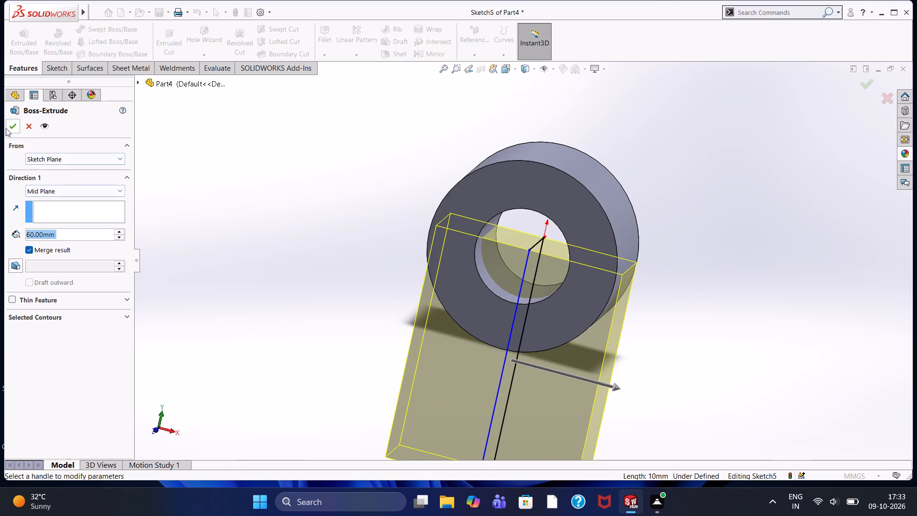
click(16, 125)
click(240, 249)
Start a sketch on the Front Plane and convert the edges of the half-disc plate face inside the ring's hole.
middle_drag(278, 247, 277, 238)
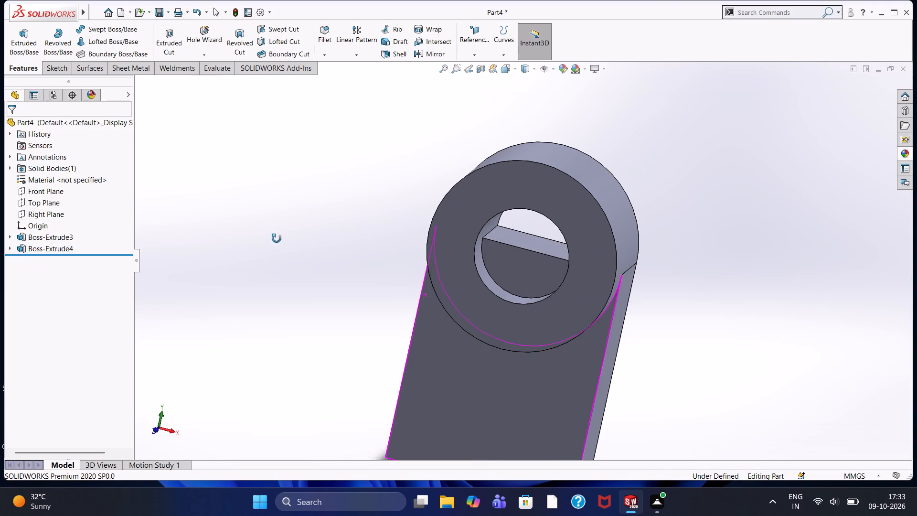
middle_drag(277, 238, 298, 178)
scroll(298, 178, up, 1)
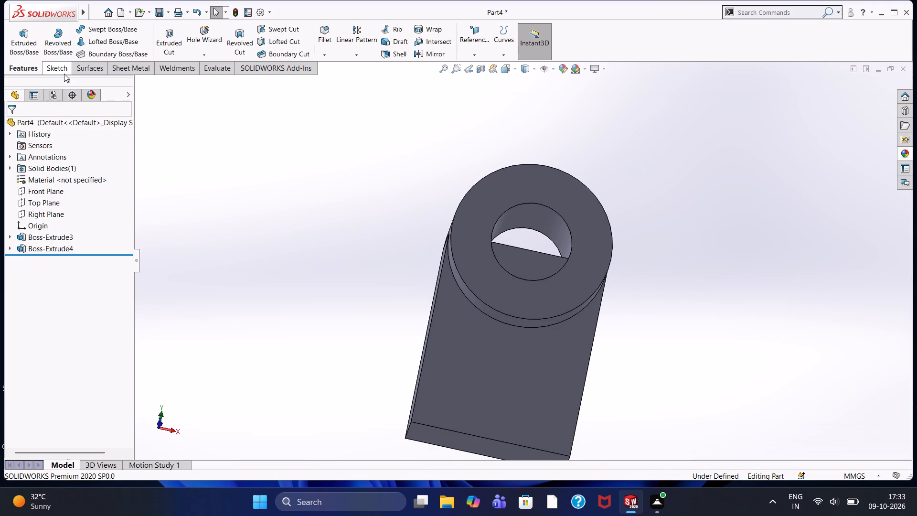
click(62, 69)
click(38, 189)
click(50, 173)
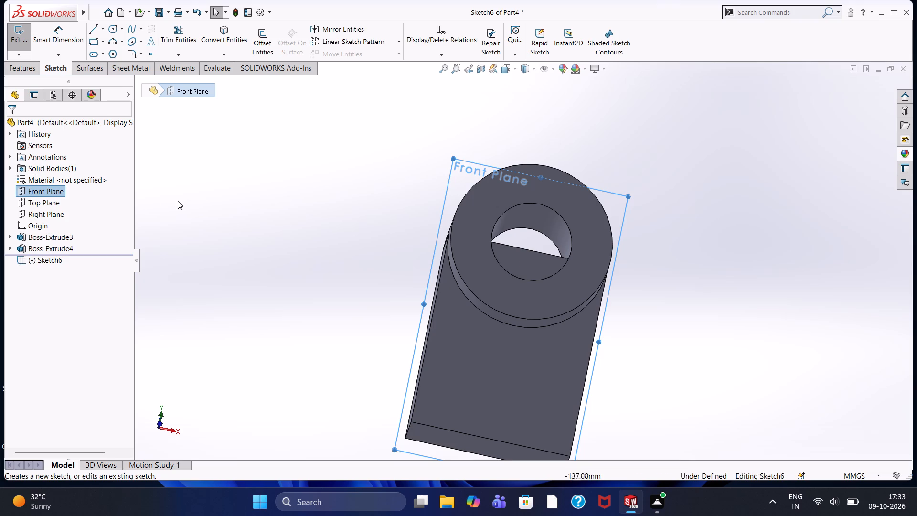
click(179, 201)
click(227, 35)
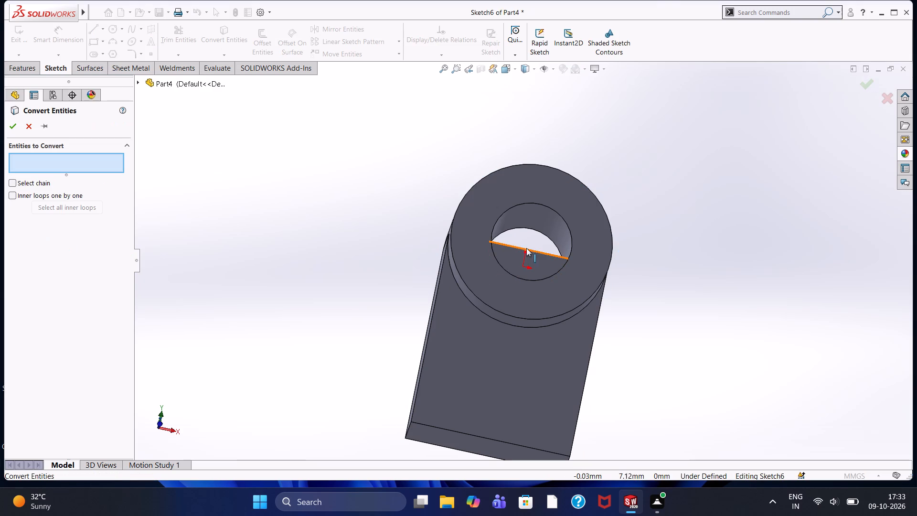
click(533, 259)
click(12, 128)
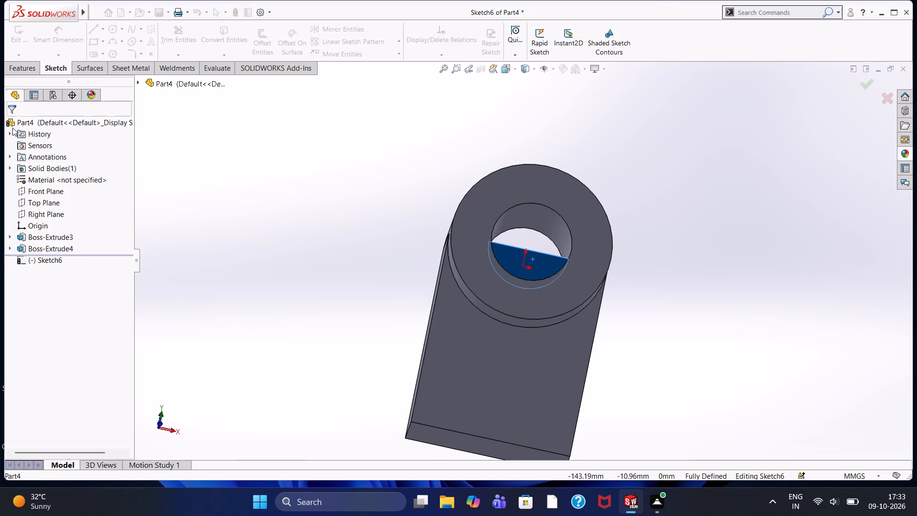
Cut-extrude the half-disc profile Blind 60 mm in the reversed direction to clear the ring's hole through the plate.
click(31, 70)
click(165, 40)
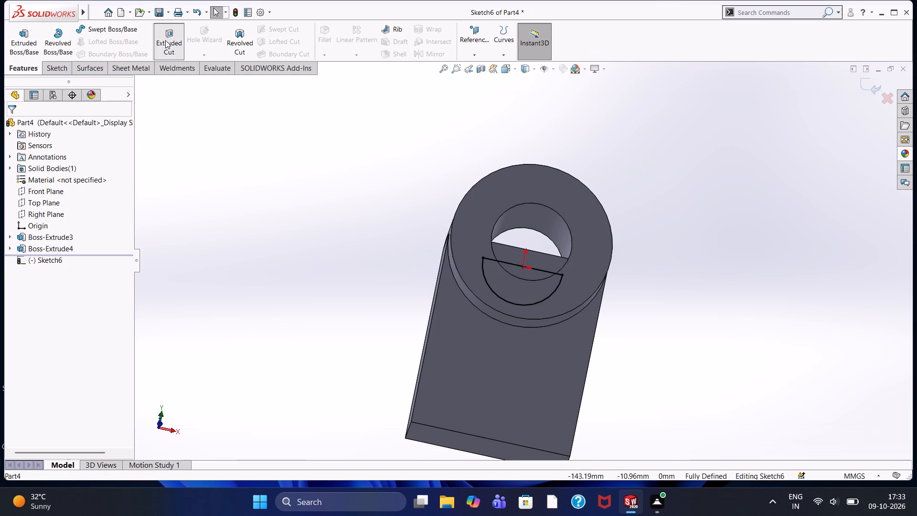
middle_drag(299, 159, 295, 214)
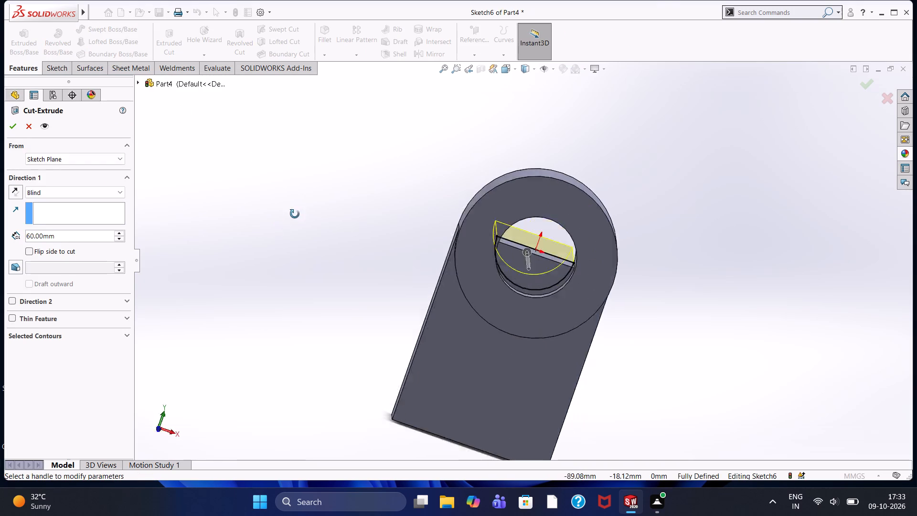
middle_drag(295, 214, 288, 210)
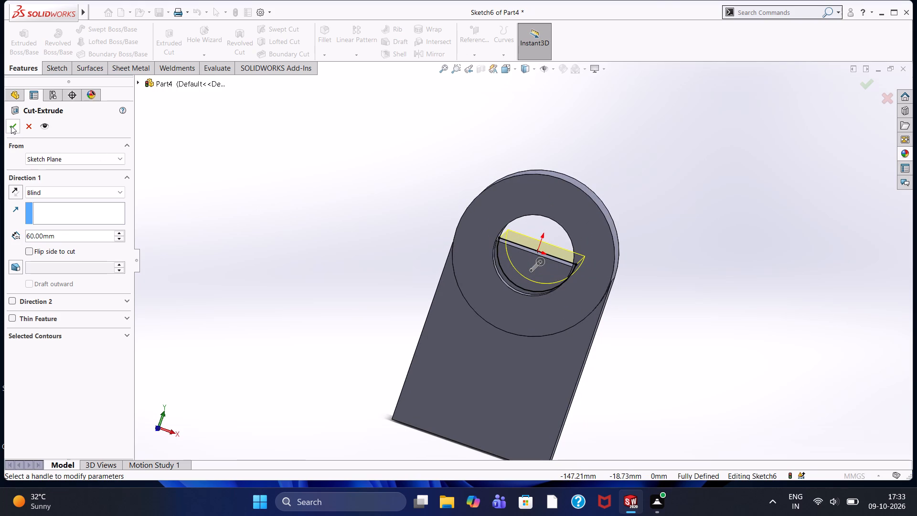
click(11, 126)
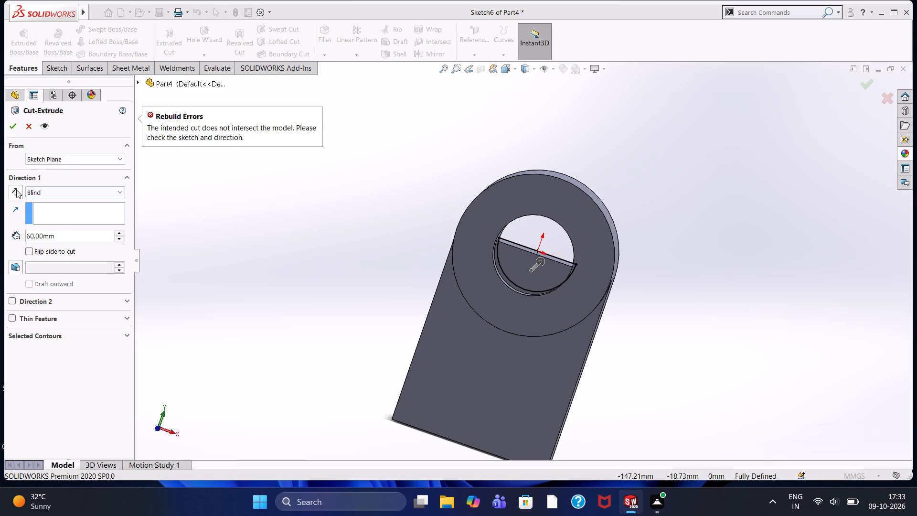
click(16, 190)
click(17, 129)
click(173, 215)
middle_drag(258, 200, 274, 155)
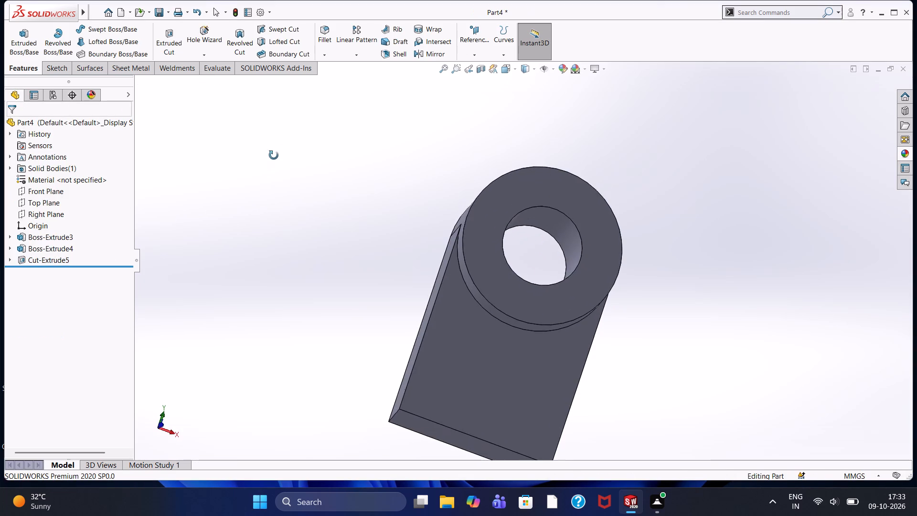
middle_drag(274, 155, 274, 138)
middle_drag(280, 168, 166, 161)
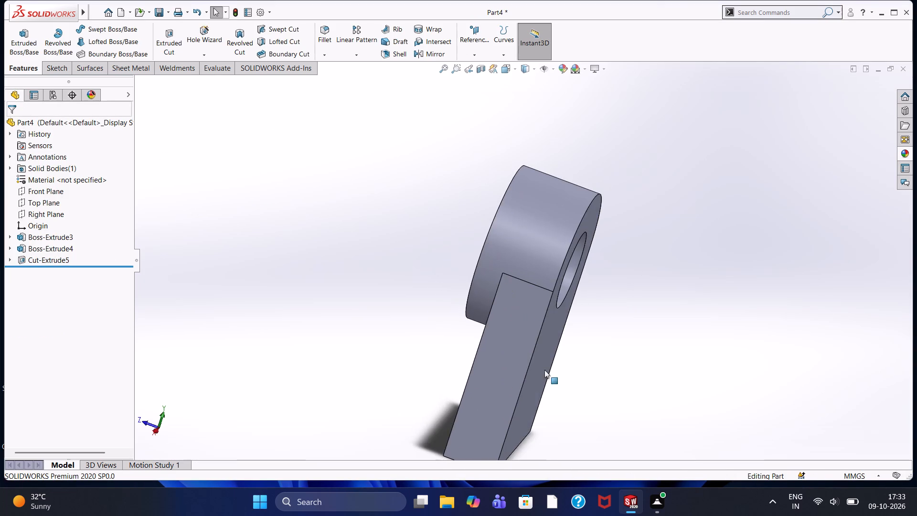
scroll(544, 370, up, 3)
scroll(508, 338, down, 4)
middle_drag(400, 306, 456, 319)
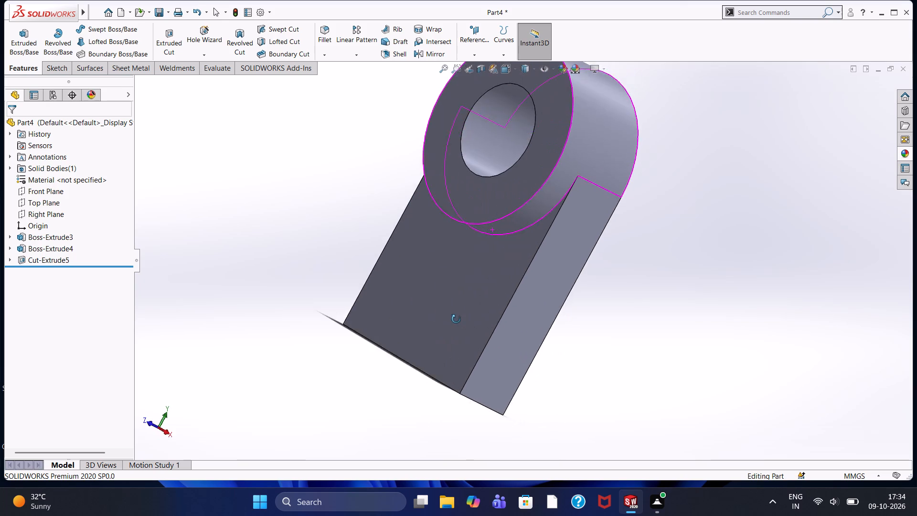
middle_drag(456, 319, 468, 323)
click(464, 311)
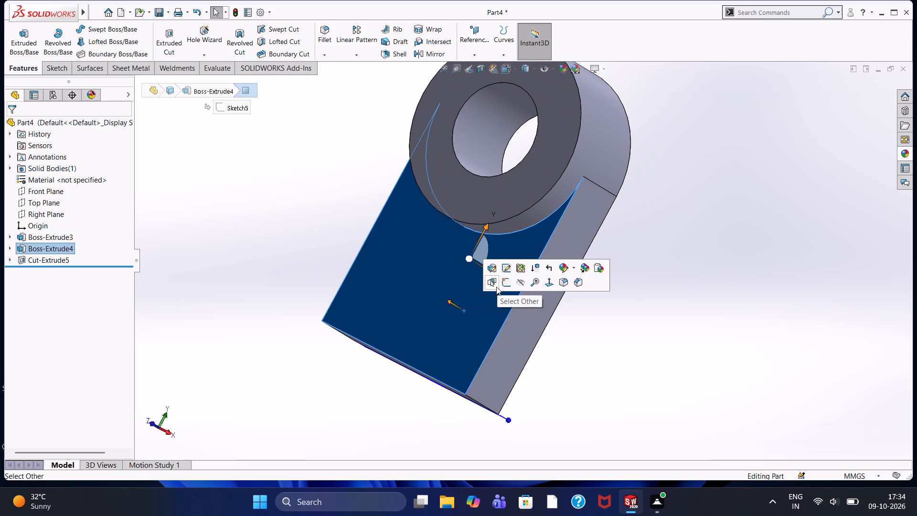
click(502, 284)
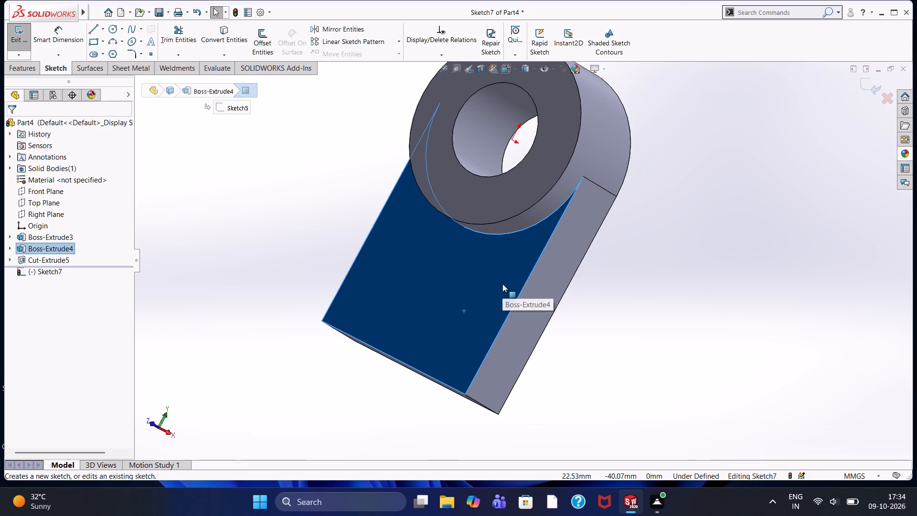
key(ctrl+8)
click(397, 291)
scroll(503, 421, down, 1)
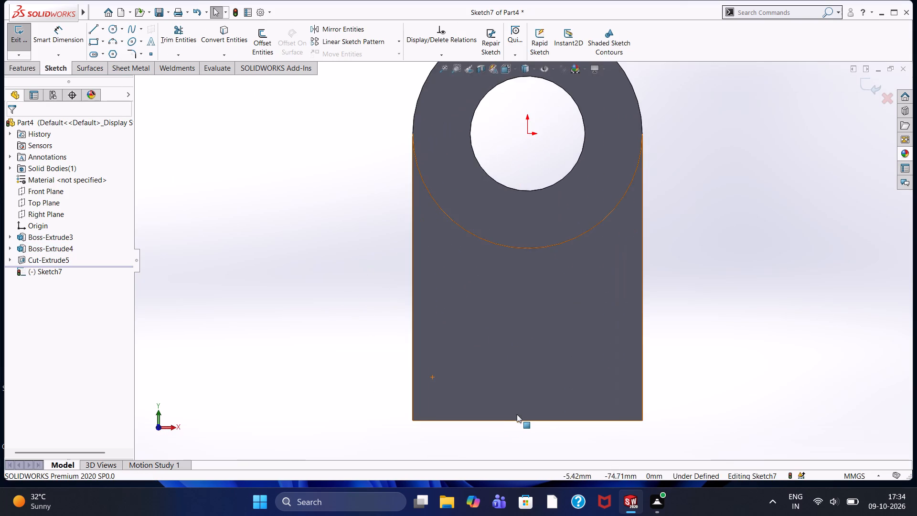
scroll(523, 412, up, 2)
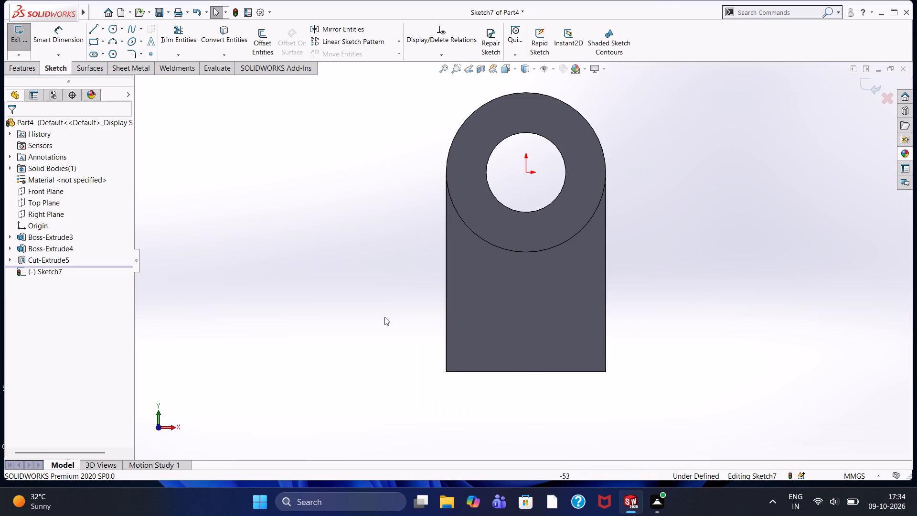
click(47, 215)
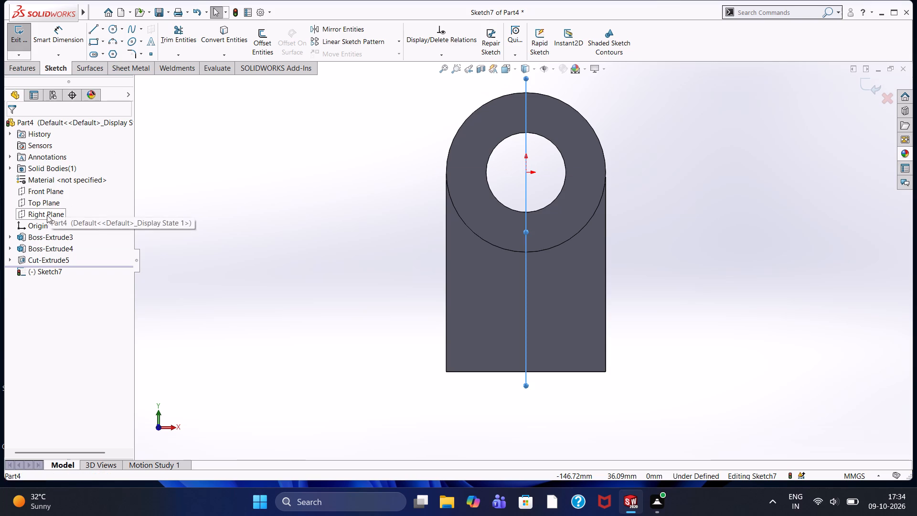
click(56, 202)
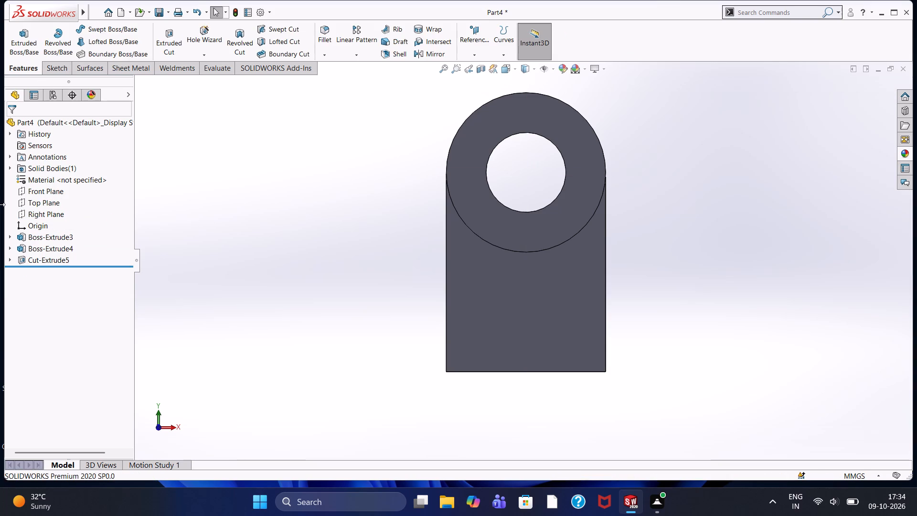
Start a sketch on the Right Plane and draw a 105 mm vertical line down from the midpoint of the plate's top edge.
click(33, 213)
click(44, 201)
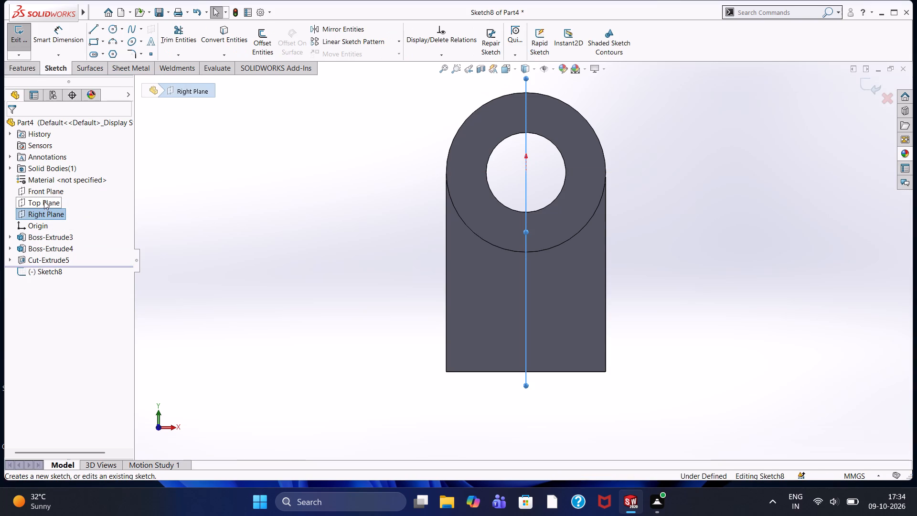
key(ctrl+8)
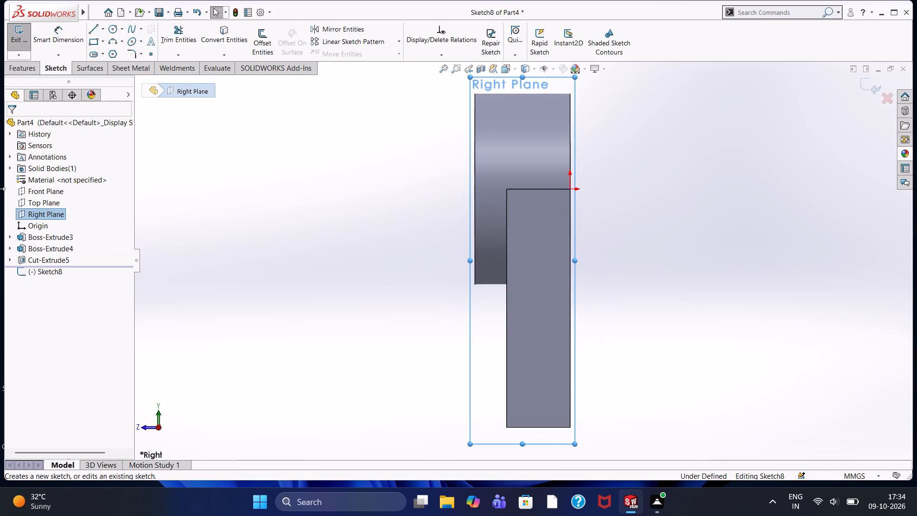
click(17, 60)
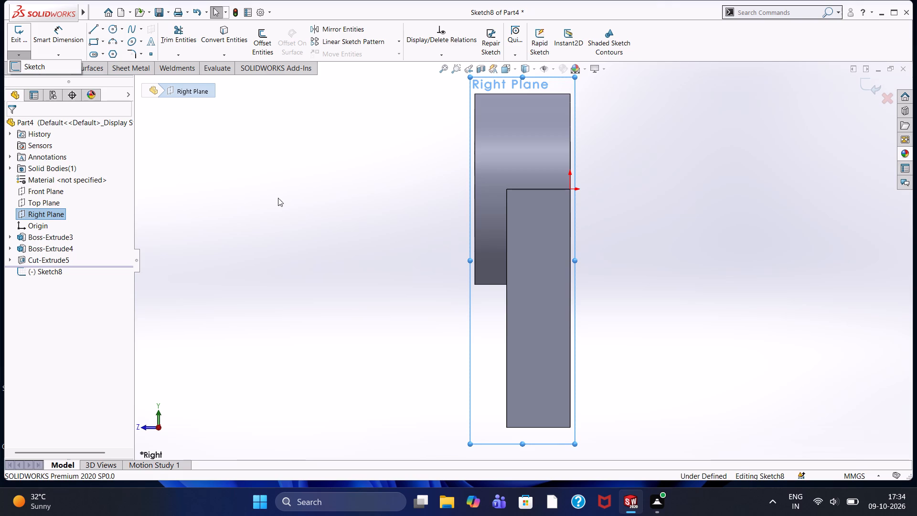
click(303, 203)
click(303, 203)
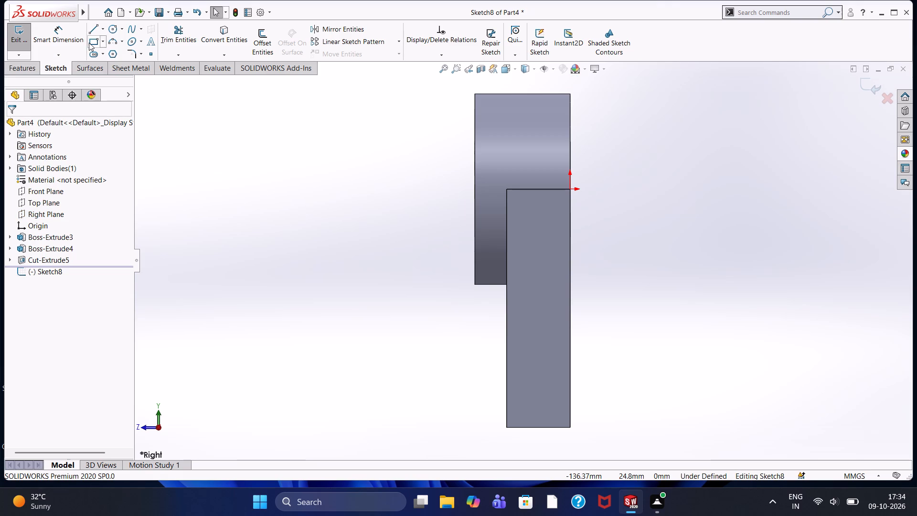
click(95, 26)
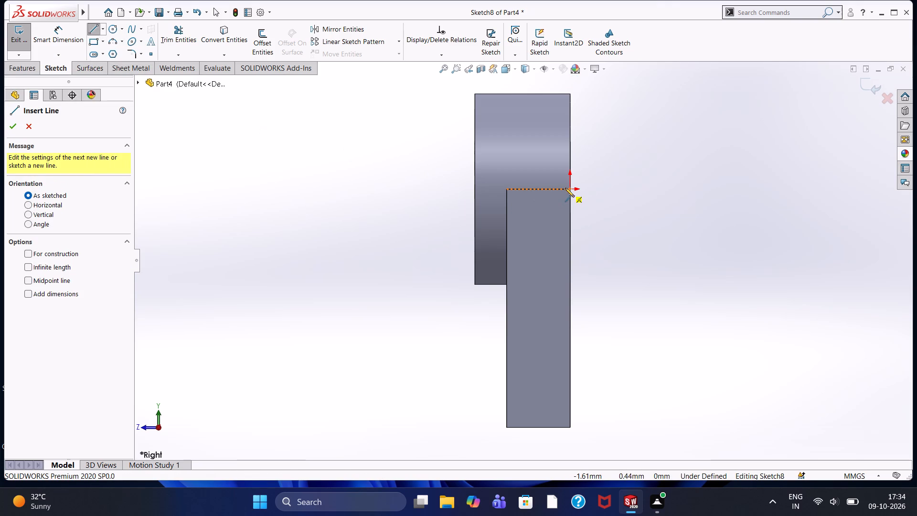
click(538, 189)
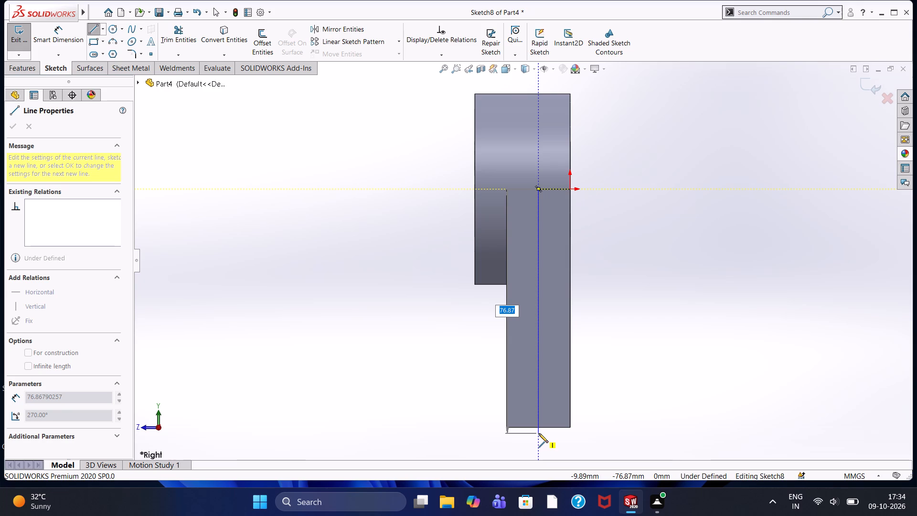
text(105)
key(Return)
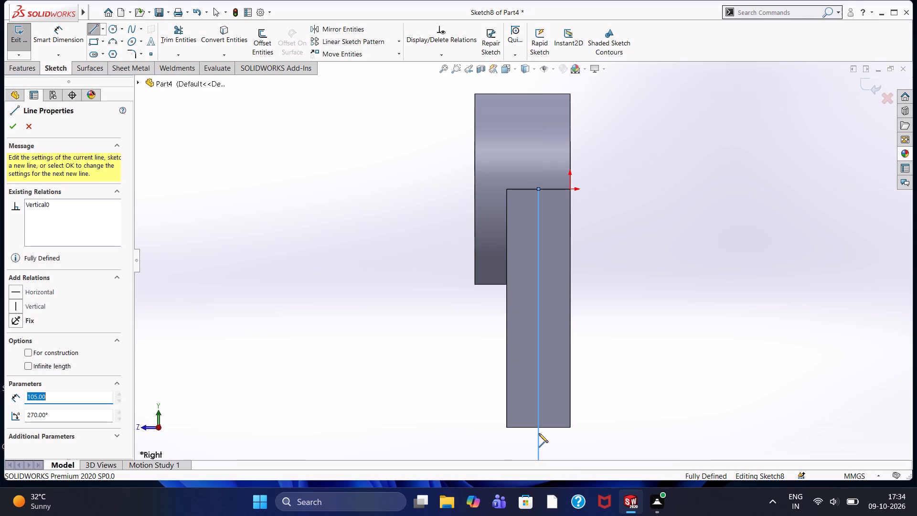
key(Escape)
Draw a 60 mm diameter circle centred on the lower end of the vertical line.
scroll(540, 434, up, 4)
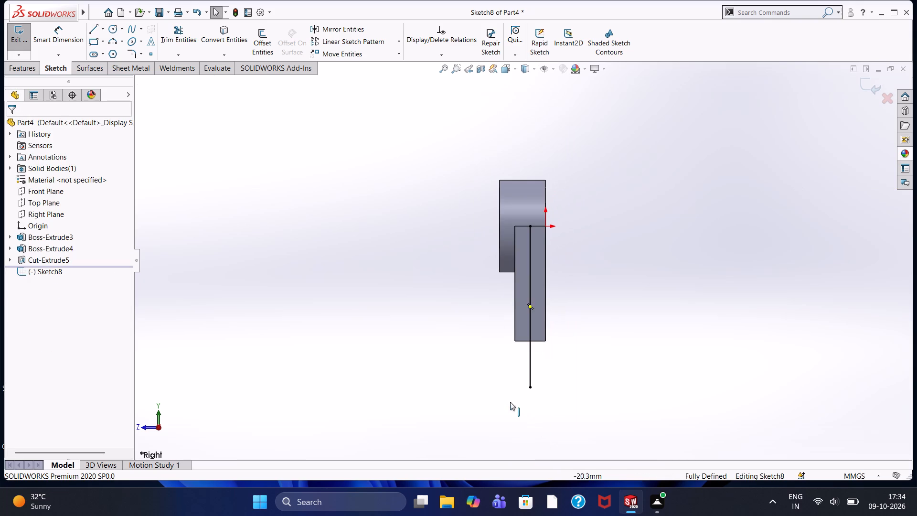
click(112, 27)
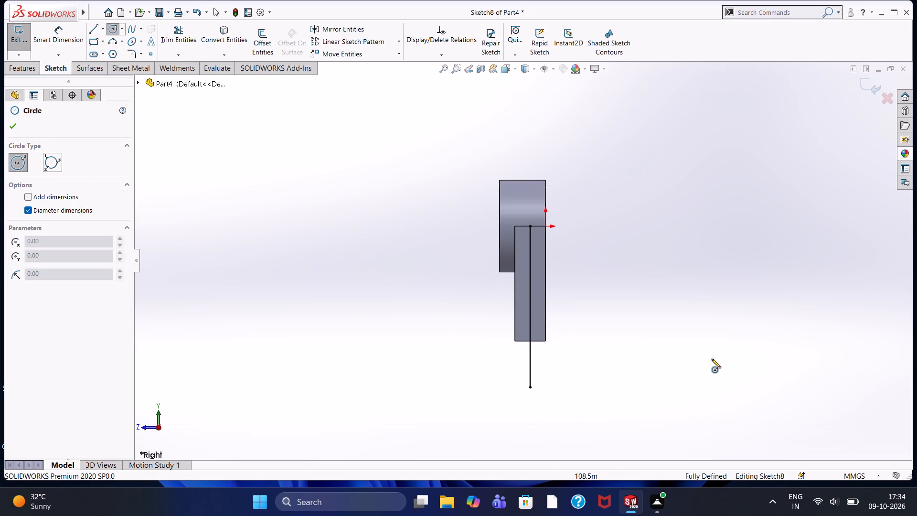
click(528, 386)
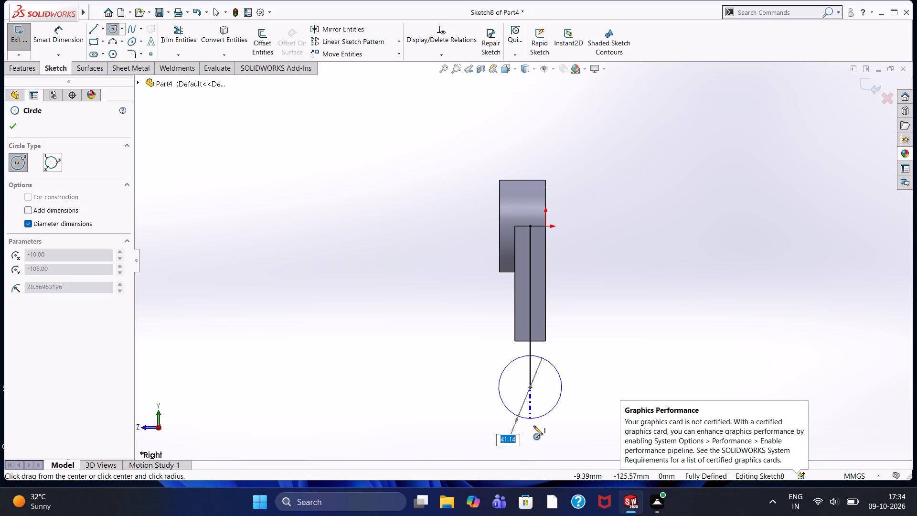
text(60)
key(Return)
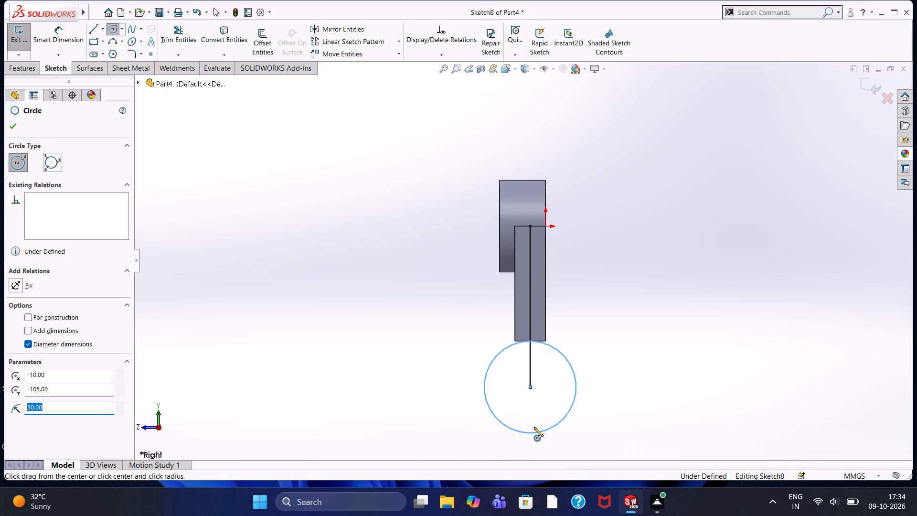
key(Escape)
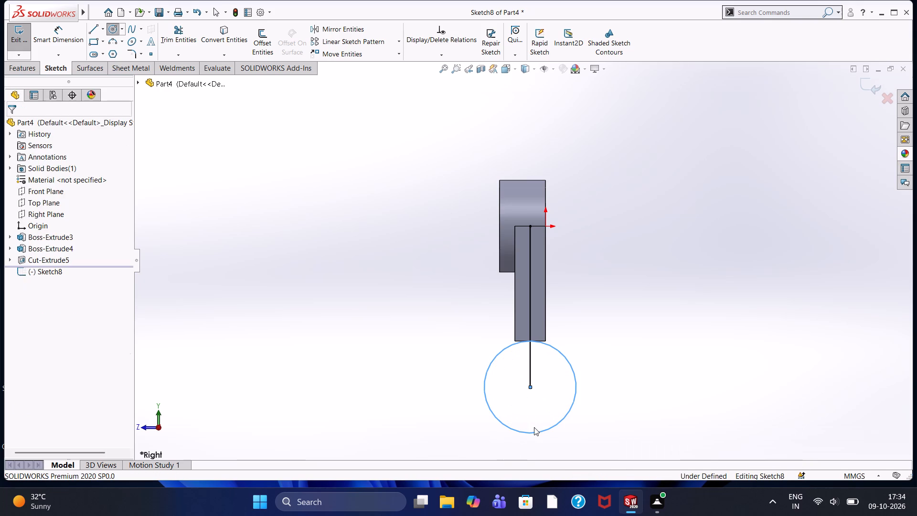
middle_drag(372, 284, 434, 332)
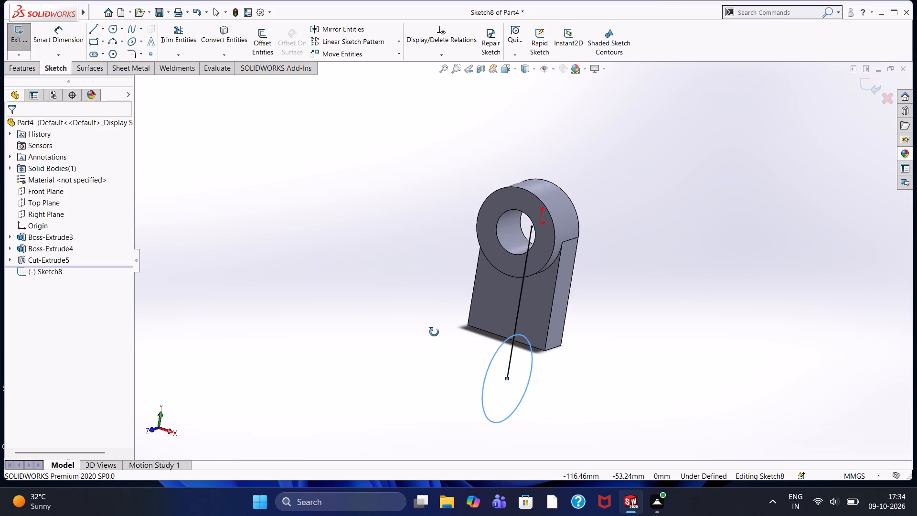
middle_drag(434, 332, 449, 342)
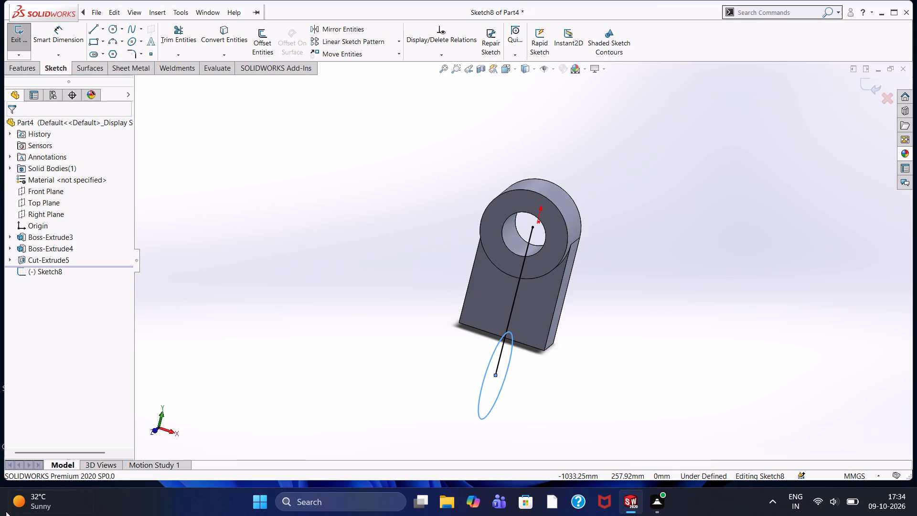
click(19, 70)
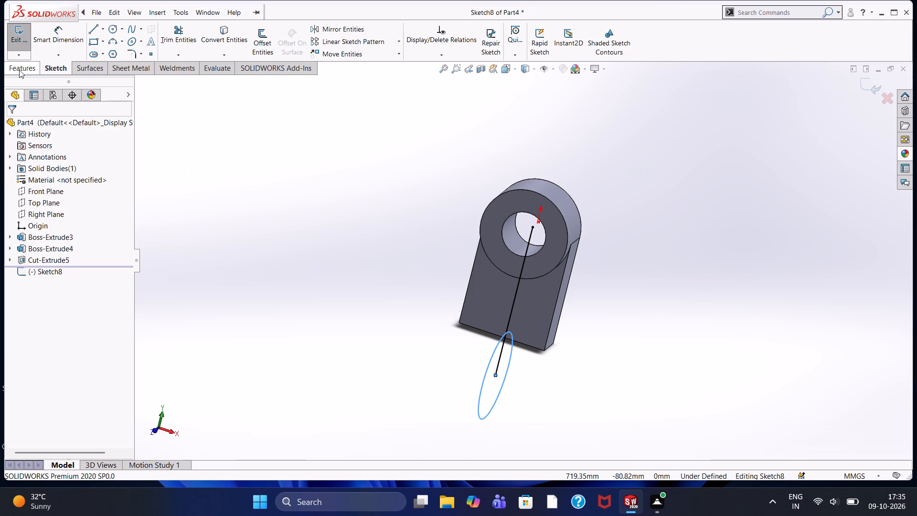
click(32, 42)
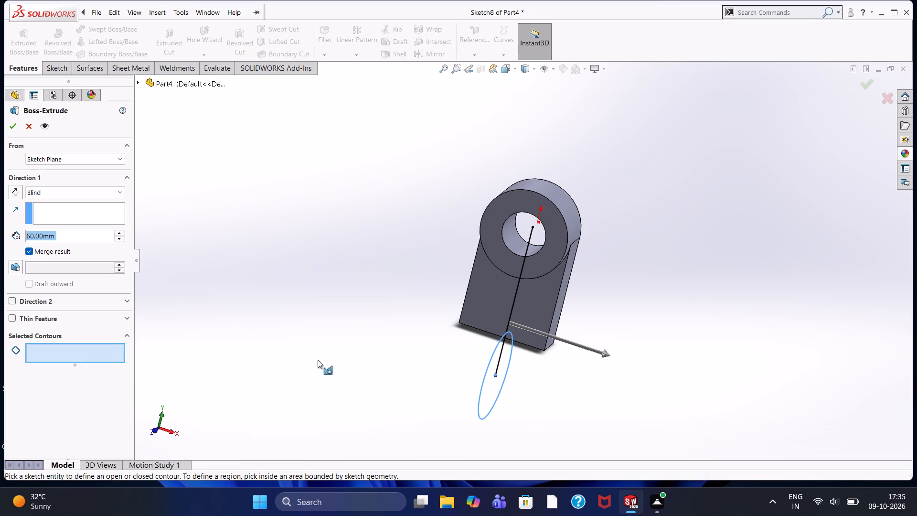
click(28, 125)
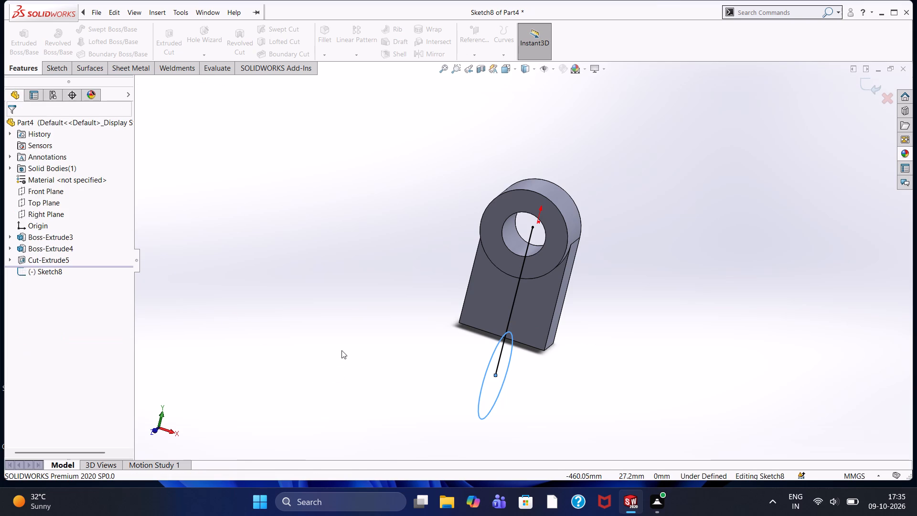
Delete the 105 mm vertical helper line, leaving only the circle in the sketch.
middle_drag(341, 350, 297, 320)
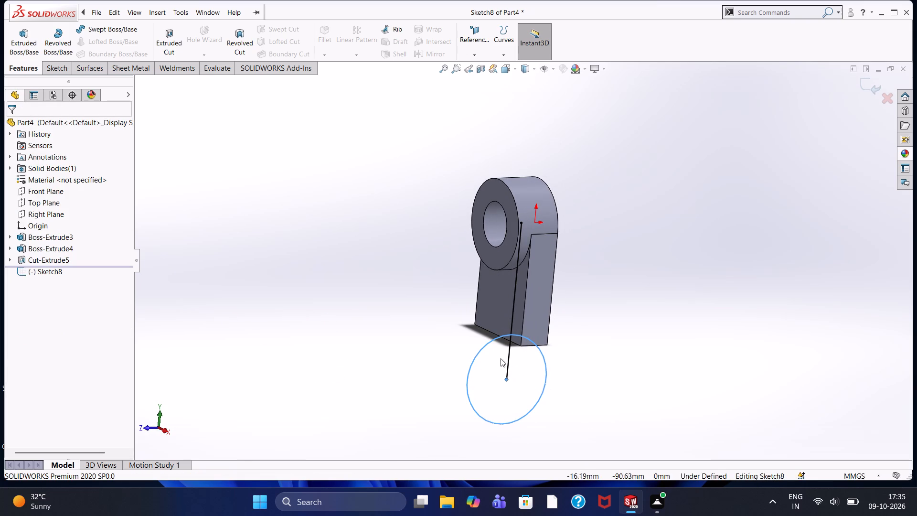
click(507, 358)
right_click(507, 358)
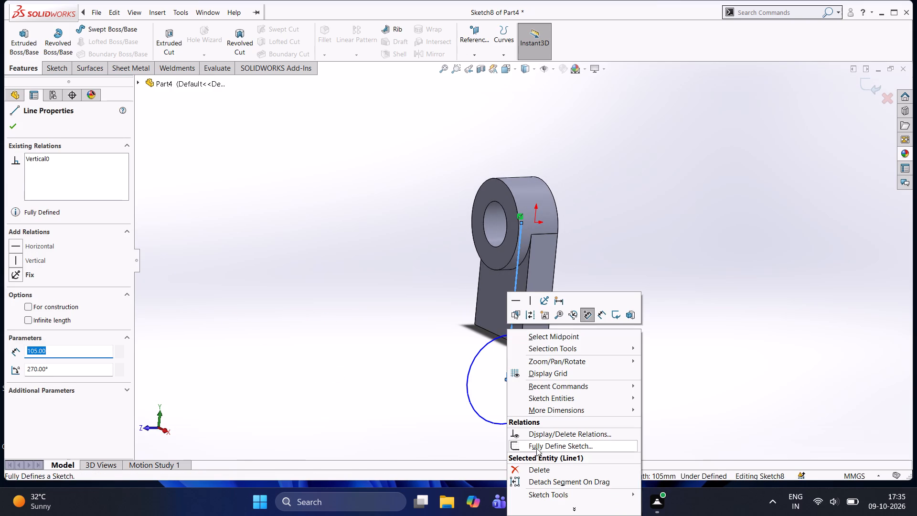
click(538, 473)
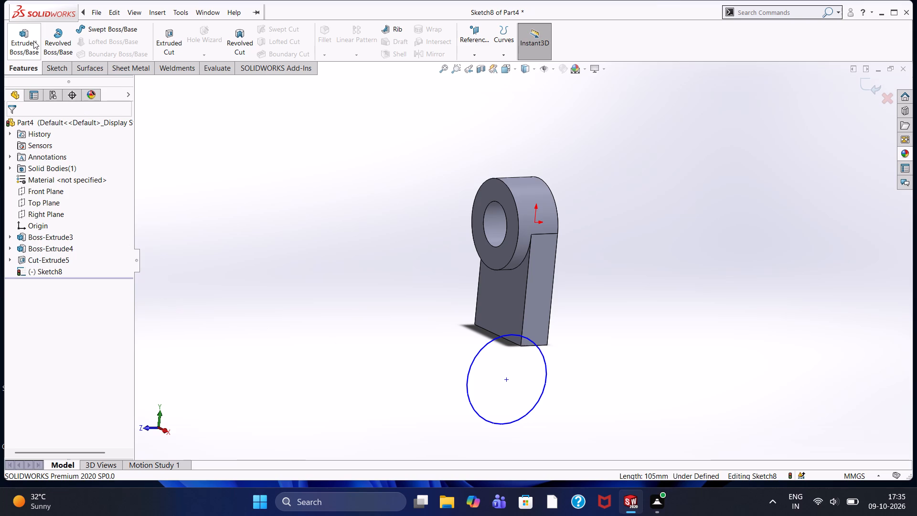
Extrude the circle as a boss with a Mid Plane end condition and a 60 mm depth, merging the result.
click(33, 41)
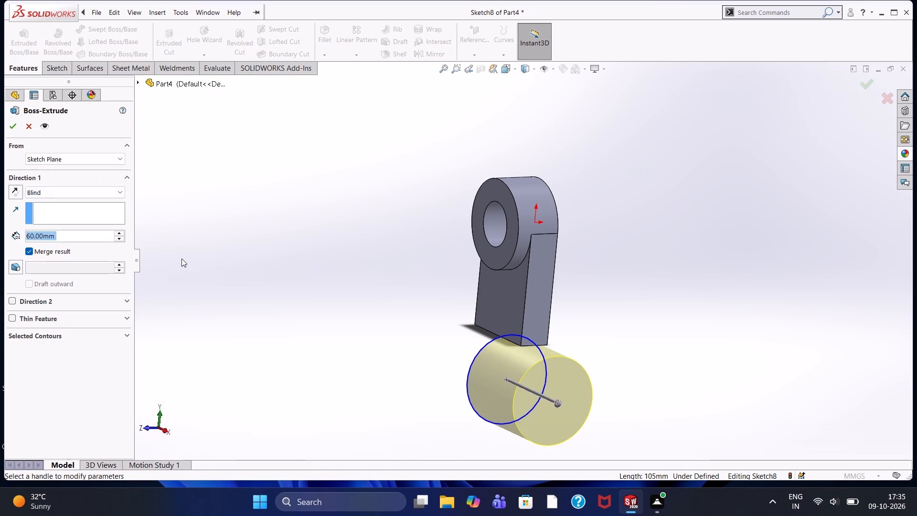
middle_drag(181, 258, 250, 300)
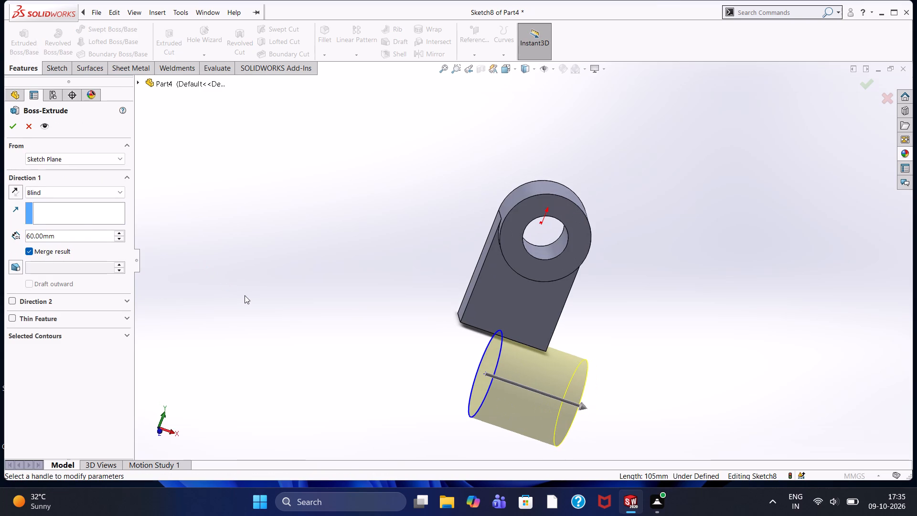
click(84, 193)
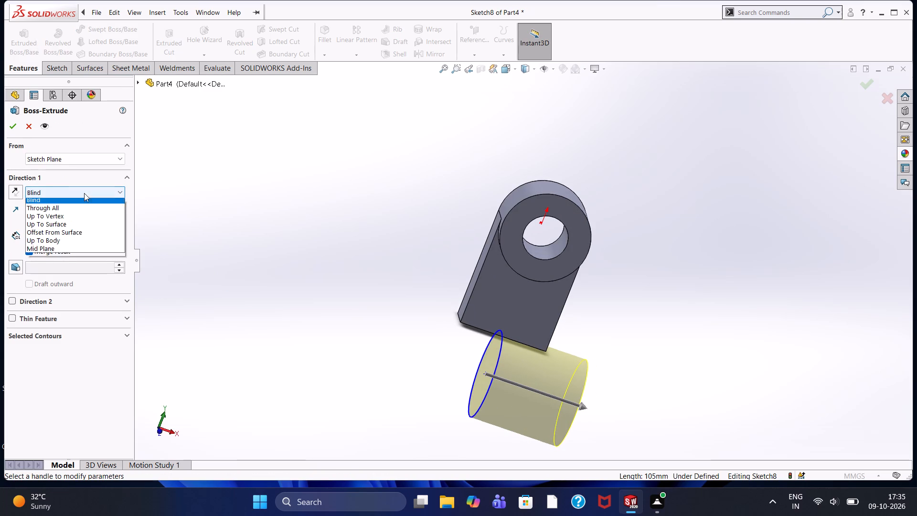
click(72, 252)
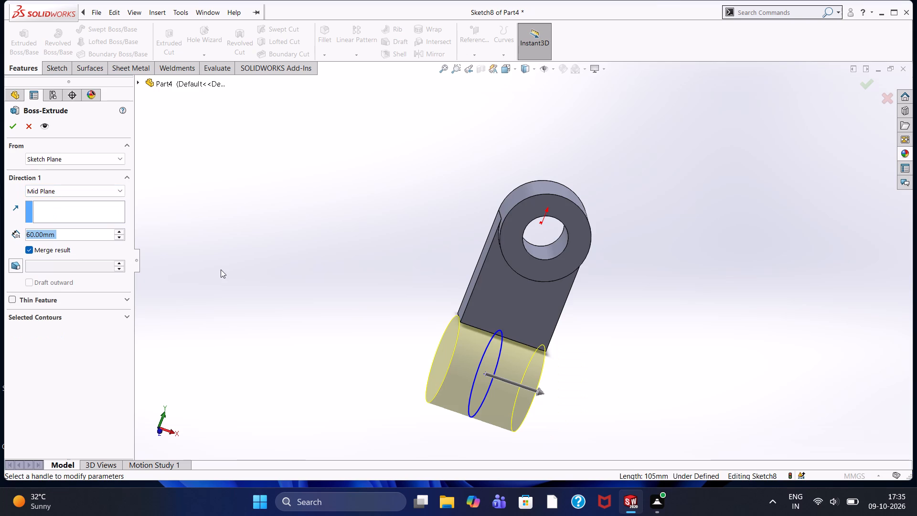
middle_drag(221, 269, 209, 231)
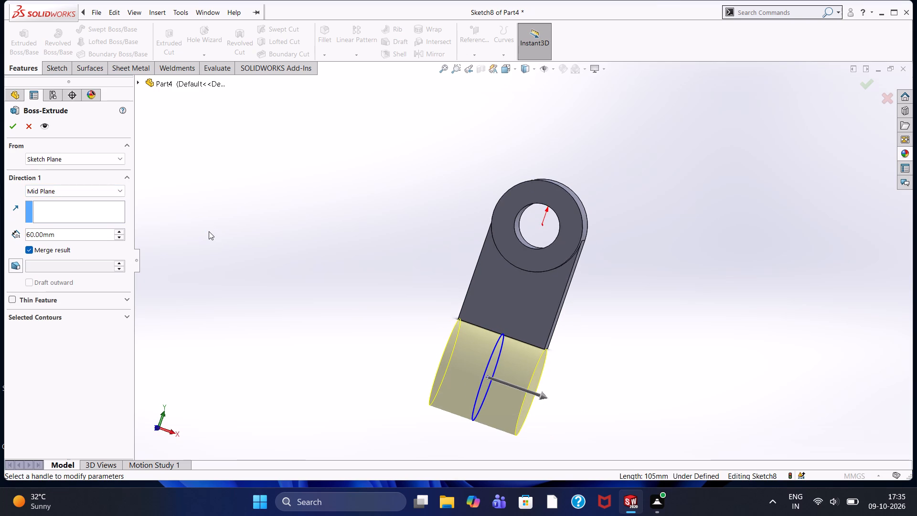
click(14, 128)
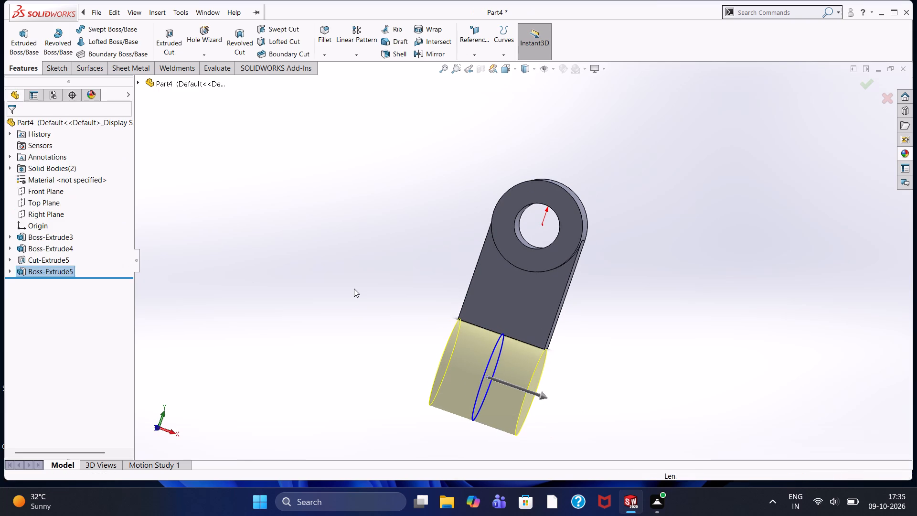
click(354, 289)
Sketch a 44 mm diameter circle on the cylinder's flat end face, concentric with its outer edge.
middle_drag(354, 289, 282, 262)
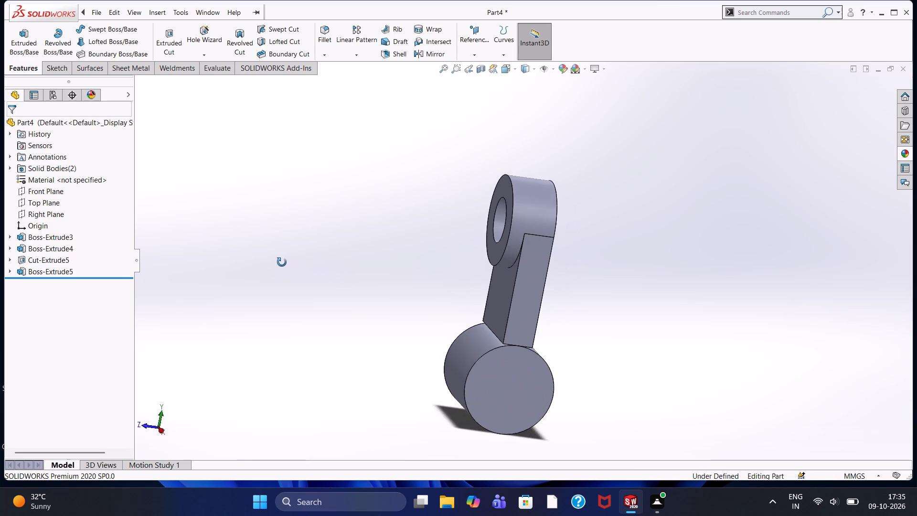
middle_drag(282, 262, 264, 258)
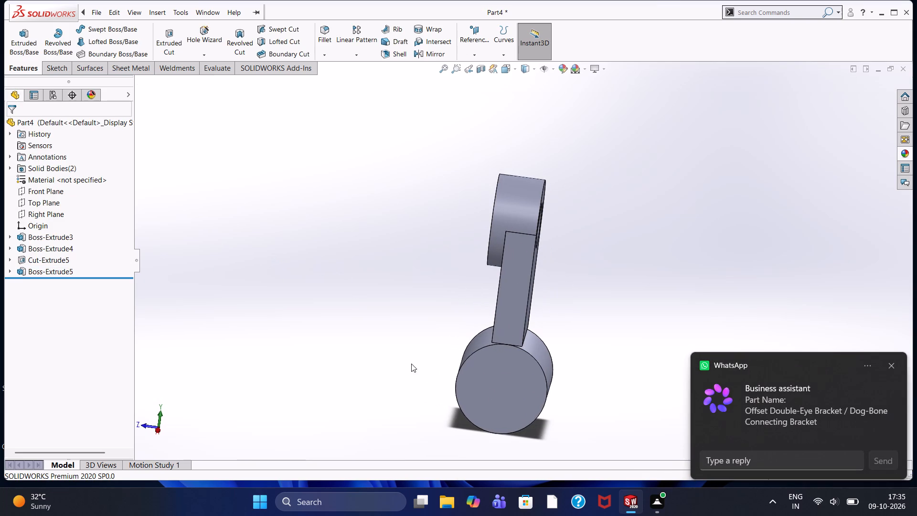
click(496, 389)
click(537, 363)
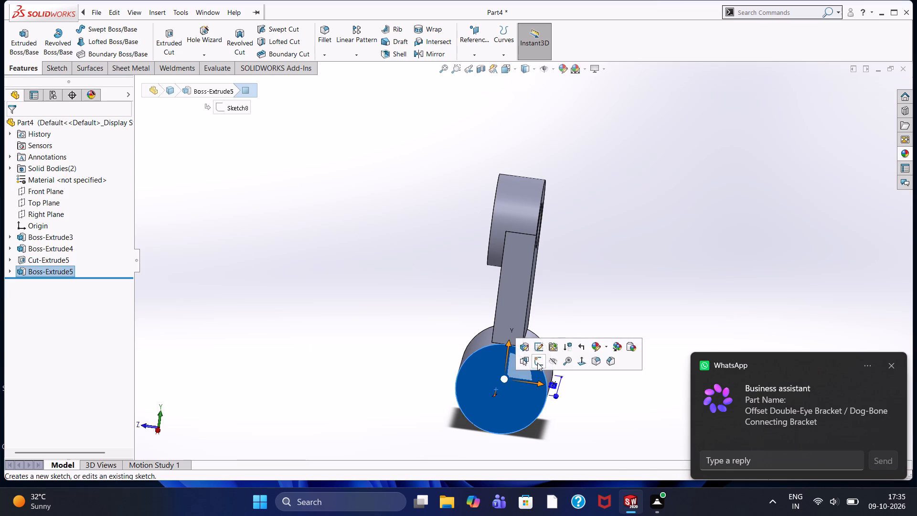
click(515, 71)
click(558, 120)
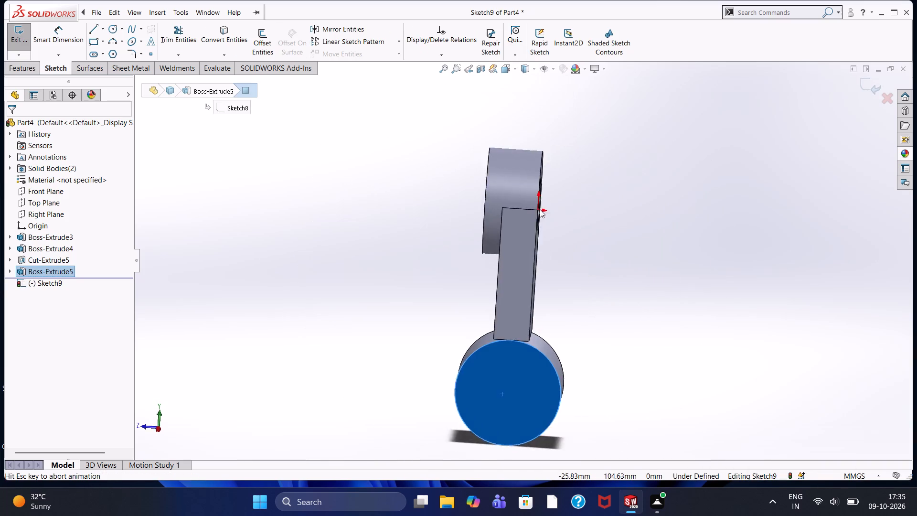
click(464, 294)
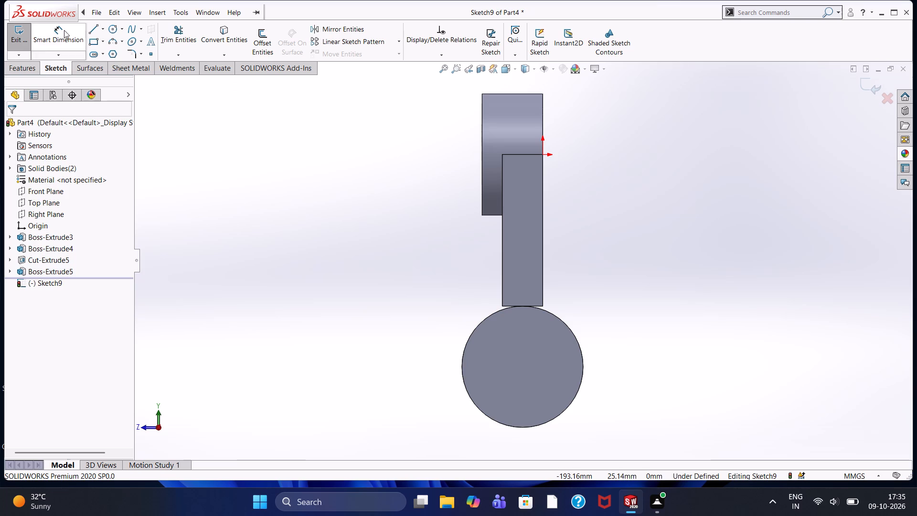
click(113, 29)
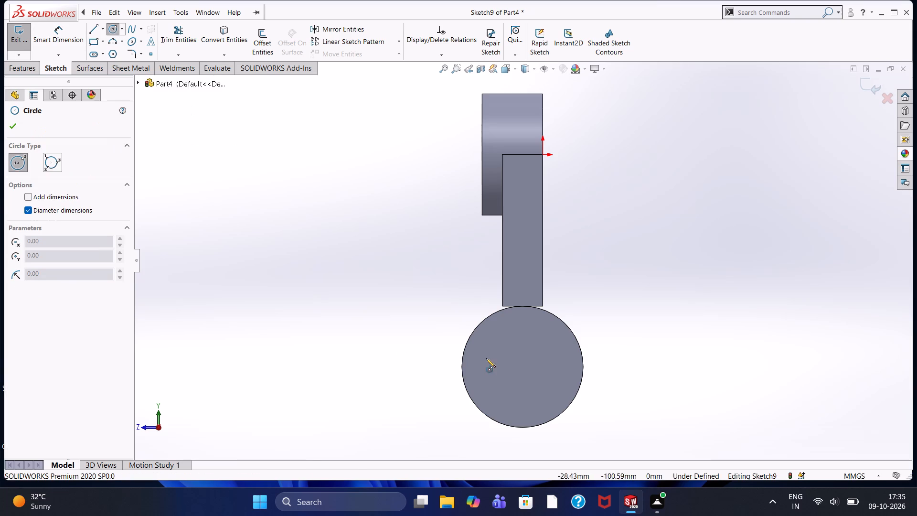
click(523, 366)
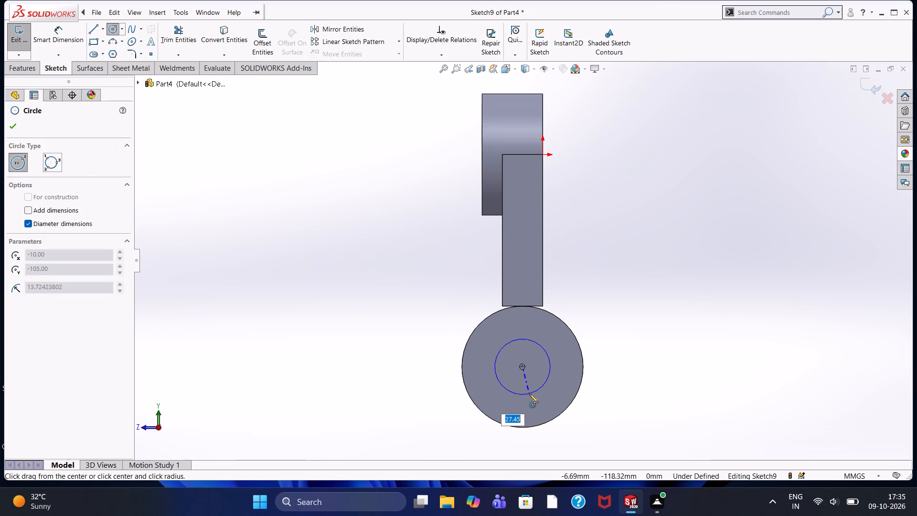
text(44)
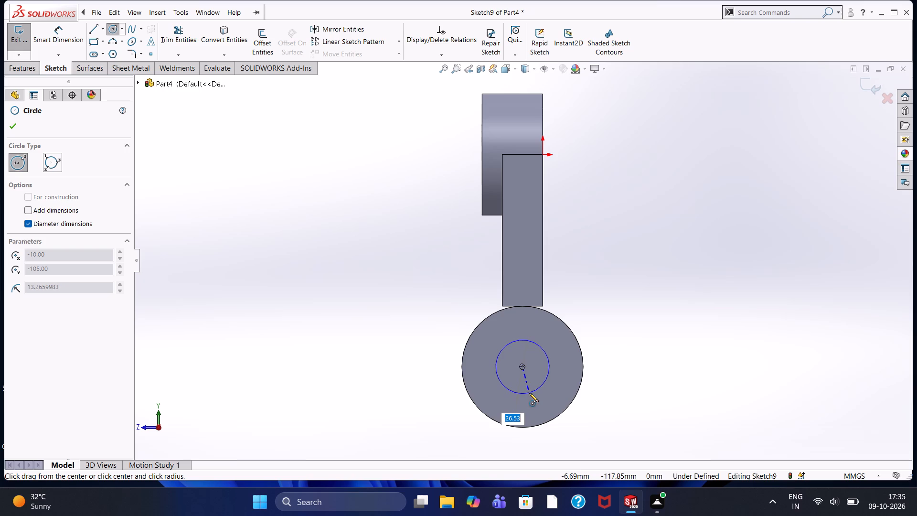
text(44)
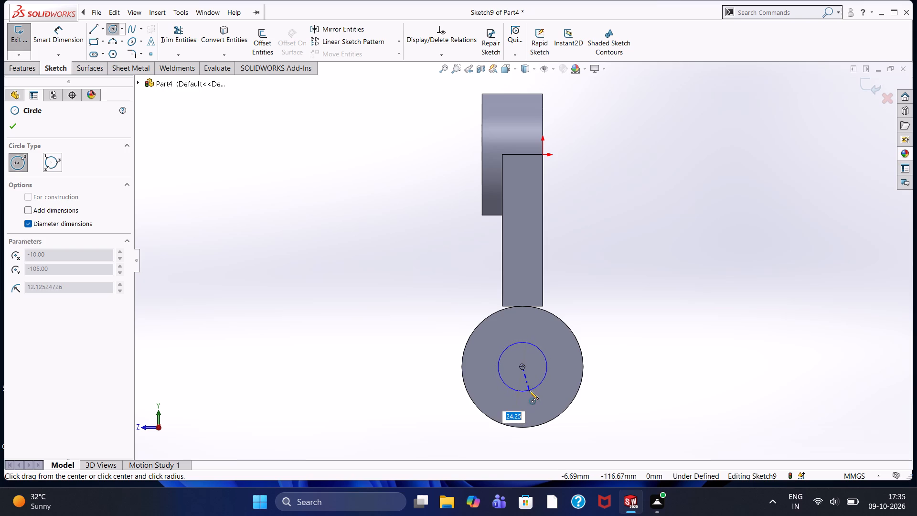
text(44)
key(Return)
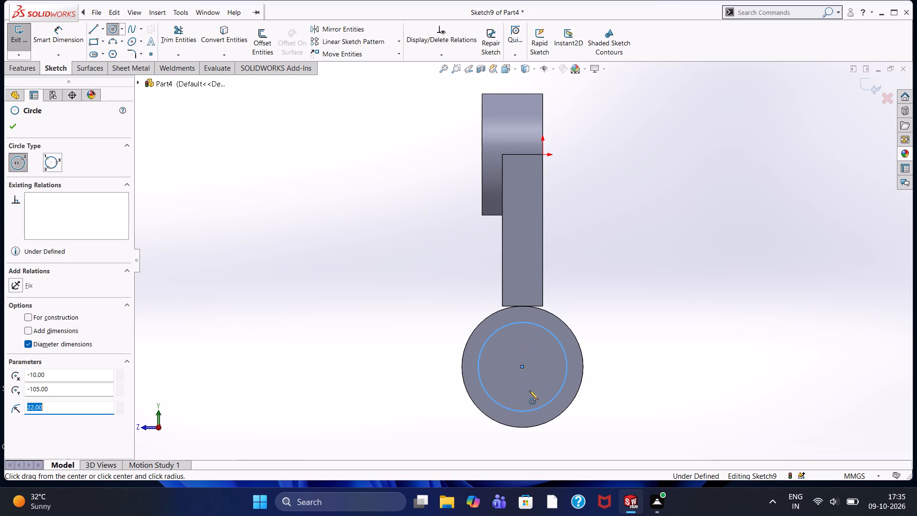
key(Escape)
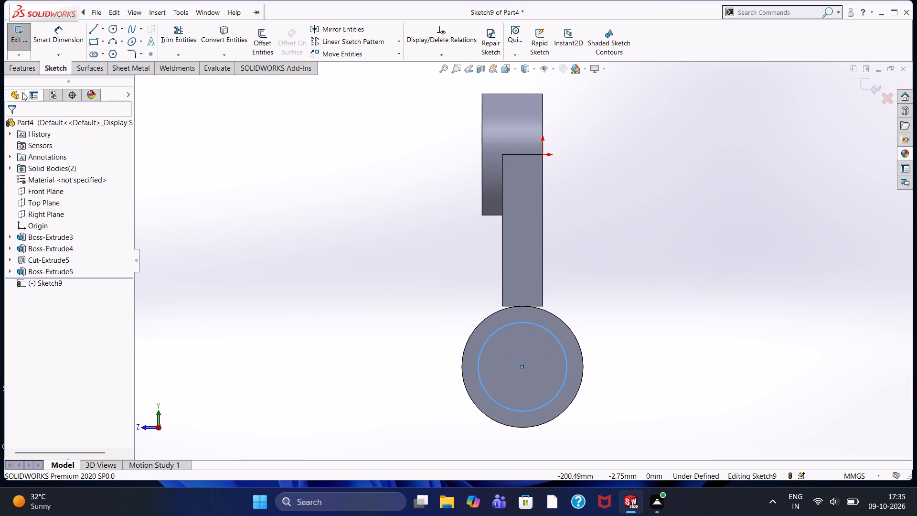
Cut-extrude the 44 mm circle Through All to bore out the lower cylinder.
click(21, 68)
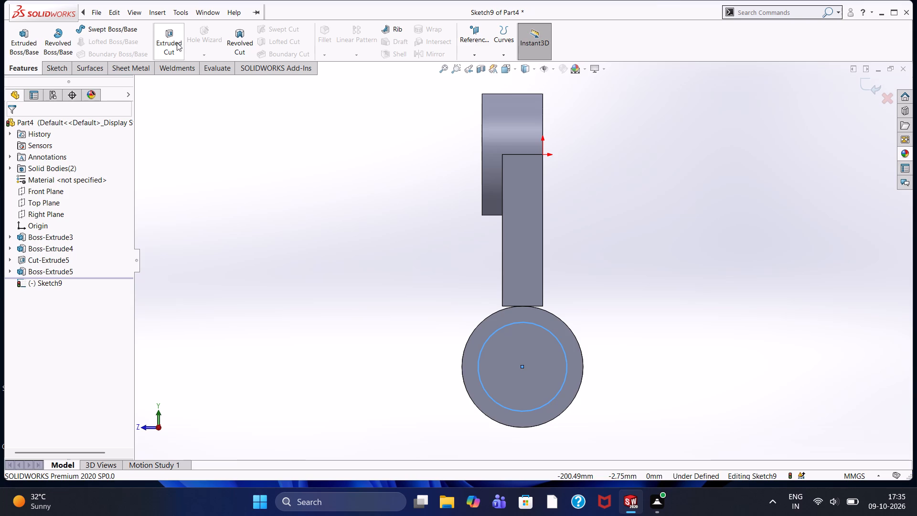
click(172, 35)
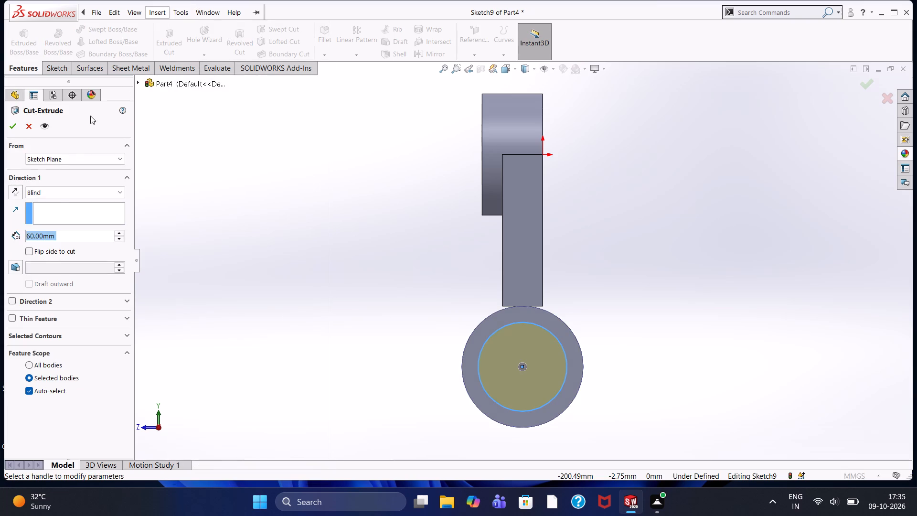
click(56, 198)
click(59, 194)
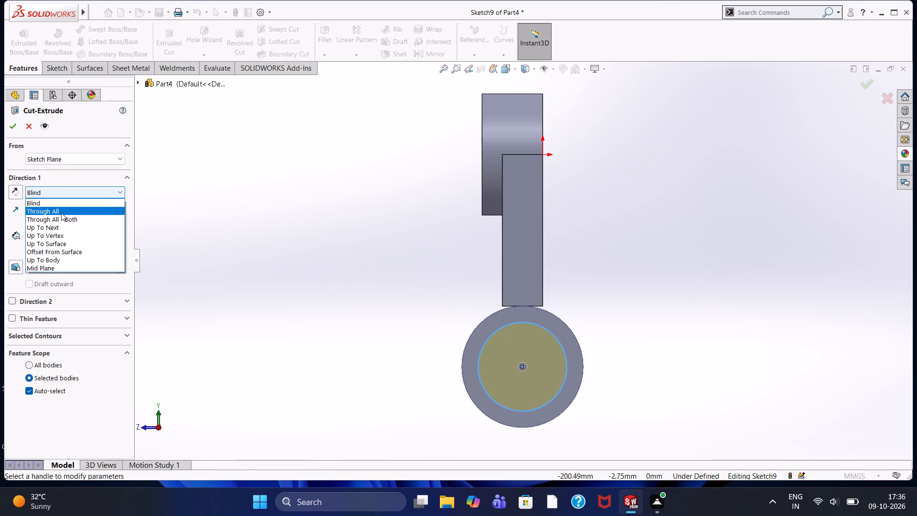
click(62, 213)
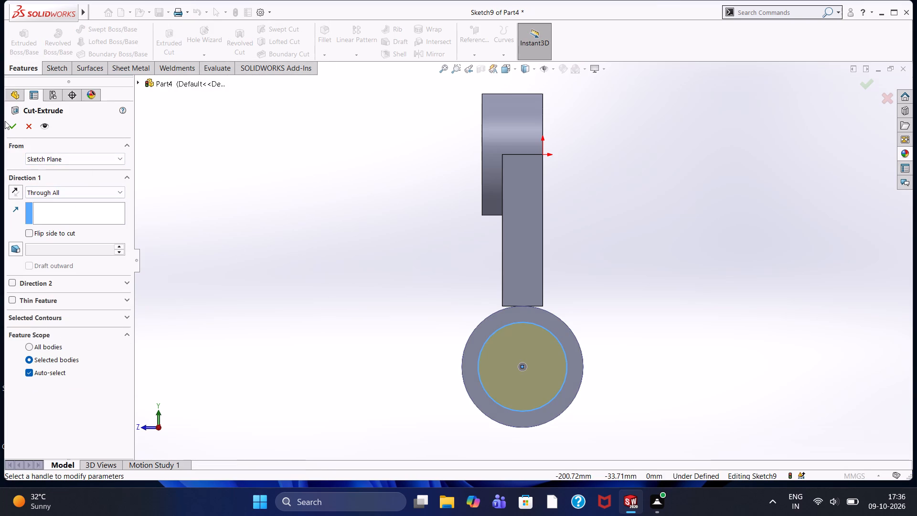
click(10, 124)
click(307, 247)
Start a sketch on the Right Plane and draw a sloping line about 60 mm long from the ring's bottom at the plate face to the lower cylinder's outer surface.
middle_drag(306, 247, 340, 271)
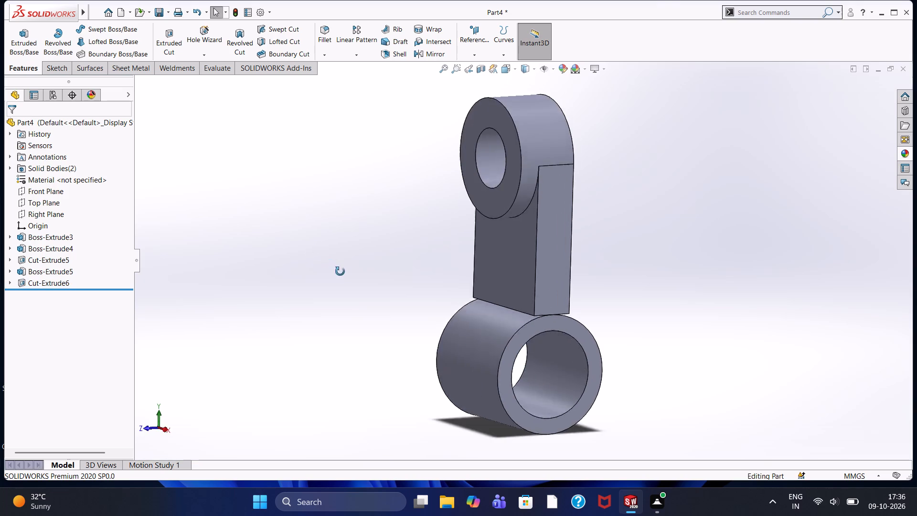
middle_drag(340, 271, 340, 255)
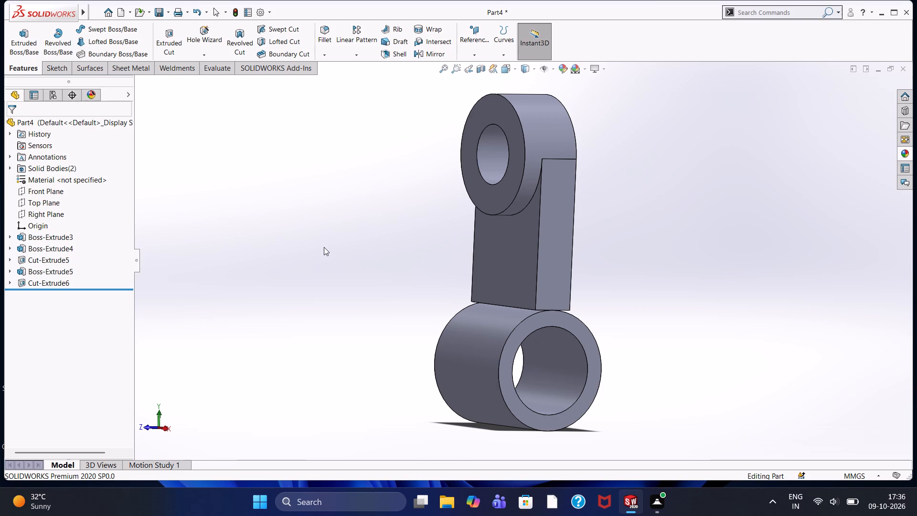
scroll(534, 301, down, 1)
middle_drag(531, 306, 507, 312)
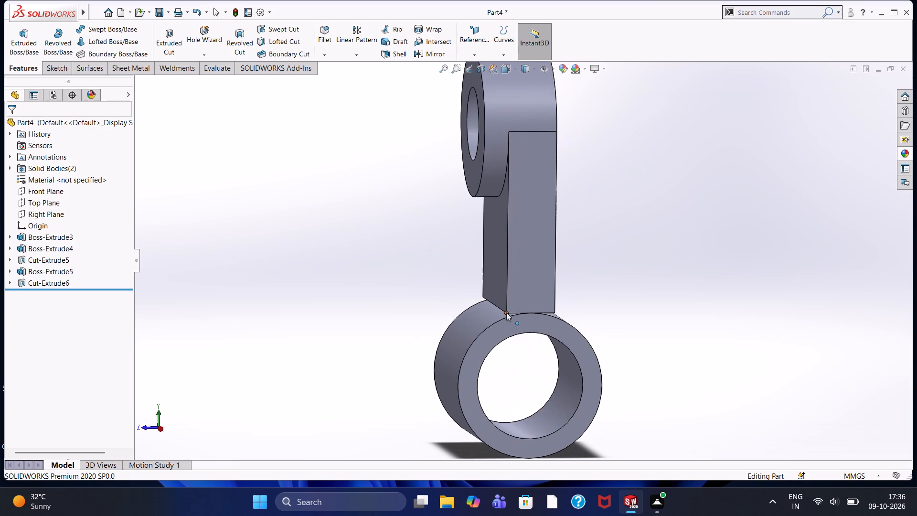
middle_drag(503, 337, 494, 322)
scroll(500, 333, down, 1)
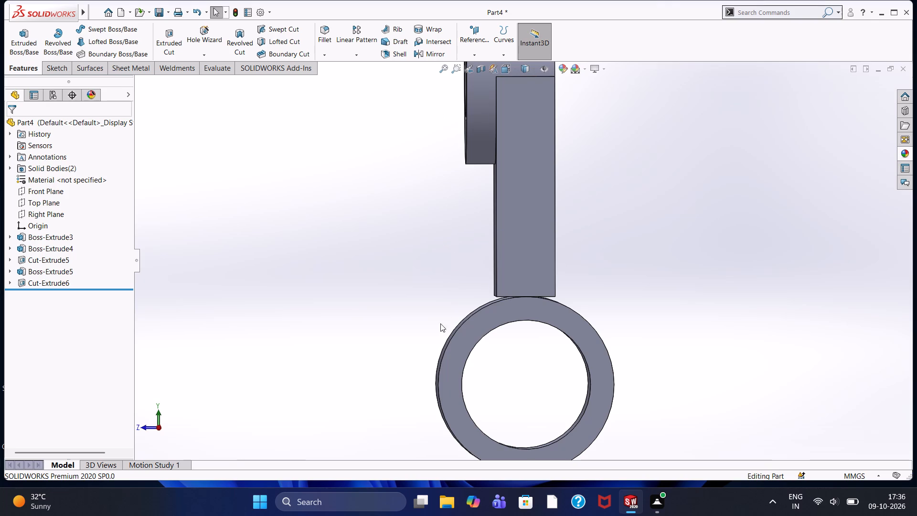
click(53, 71)
click(46, 216)
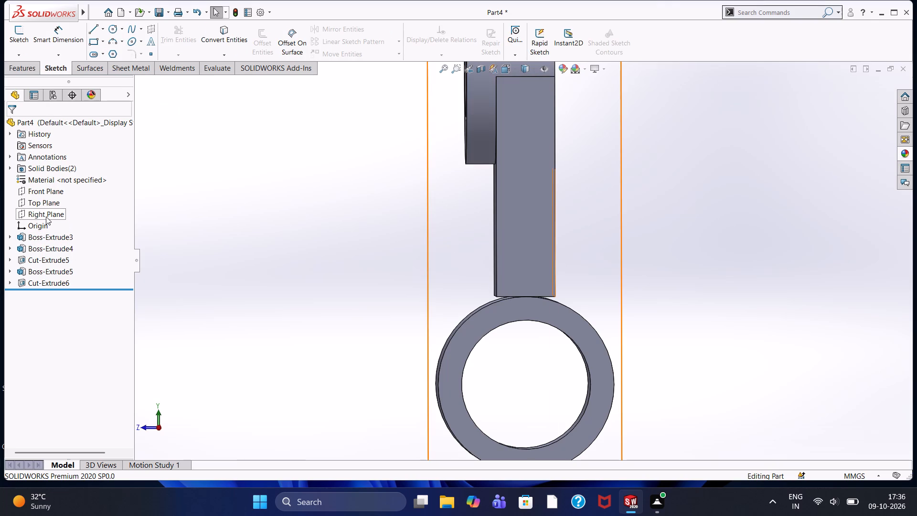
click(52, 202)
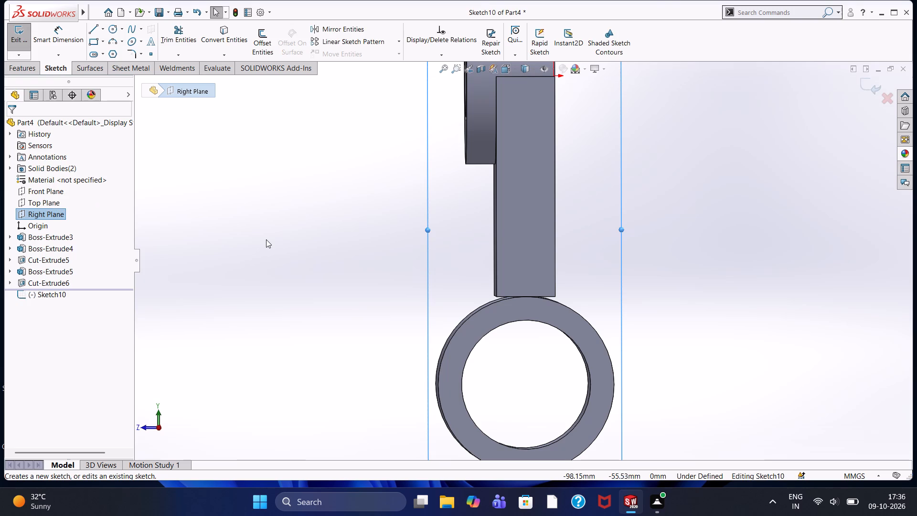
click(266, 239)
click(94, 25)
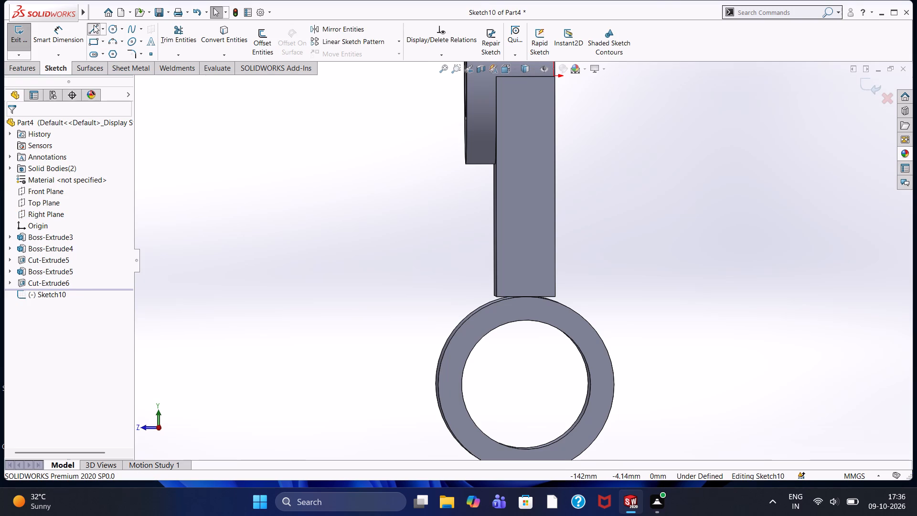
click(495, 164)
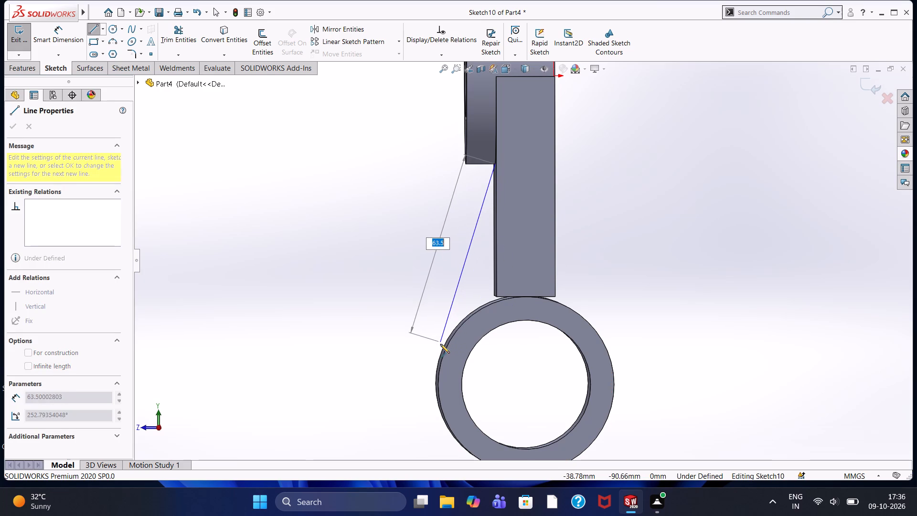
scroll(451, 322, down, 3)
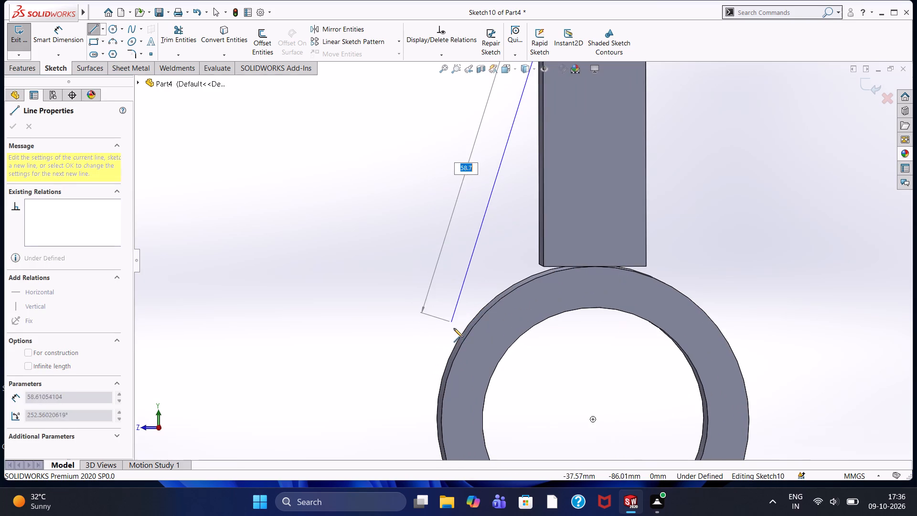
scroll(501, 294, down, 4)
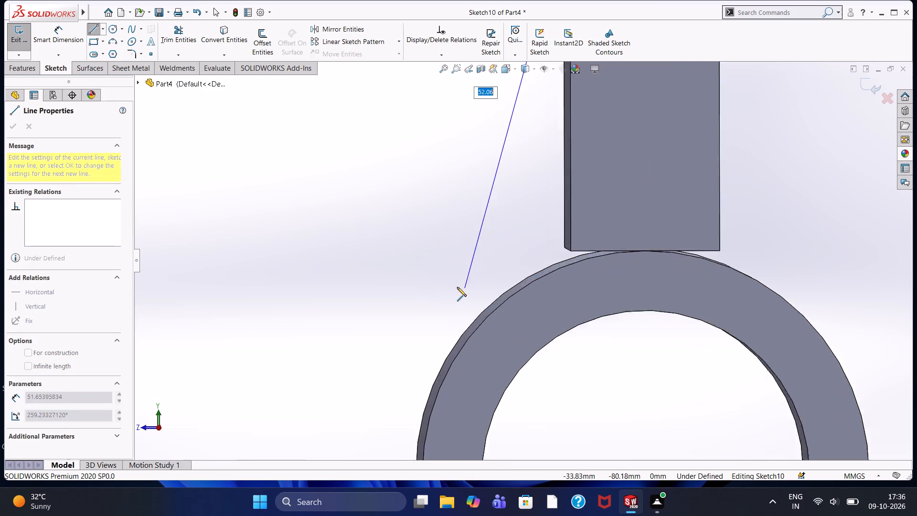
scroll(457, 289, down, 2)
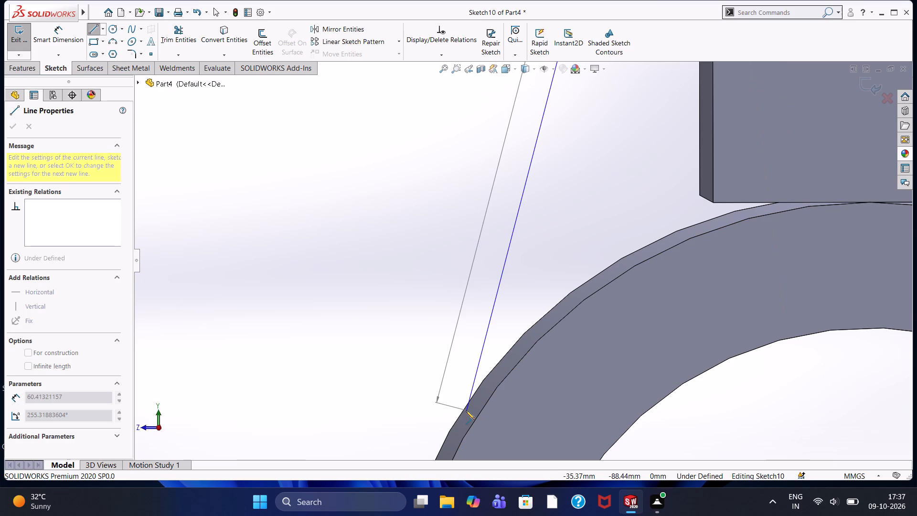
click(466, 410)
right_click(384, 325)
click(405, 331)
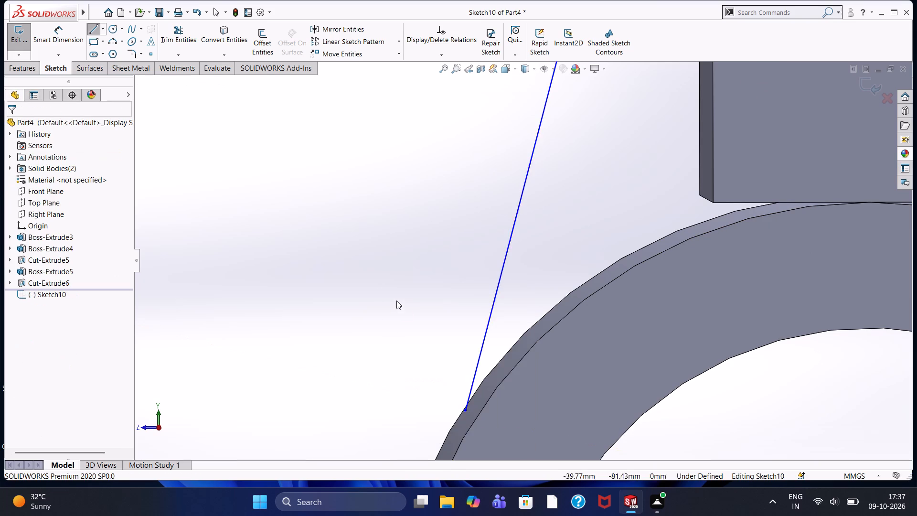
middle_drag(396, 301, 424, 322)
scroll(420, 284, up, 5)
scroll(501, 210, up, 4)
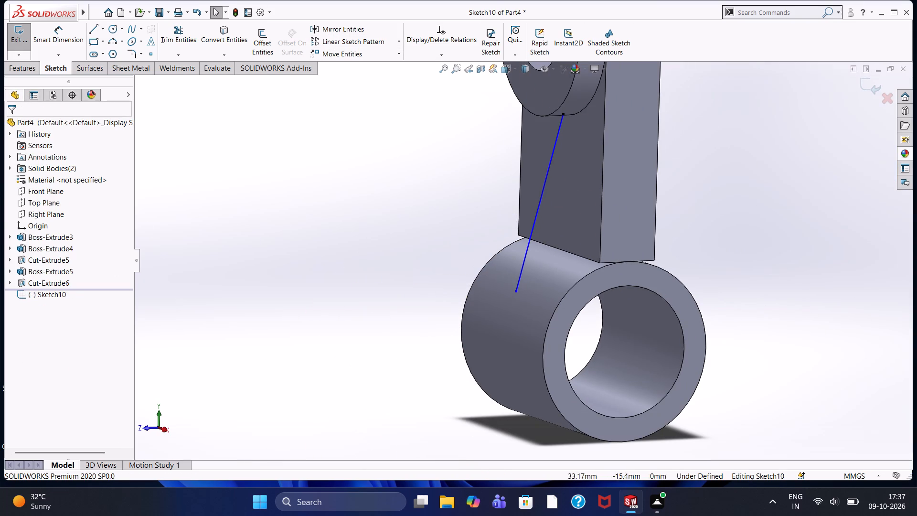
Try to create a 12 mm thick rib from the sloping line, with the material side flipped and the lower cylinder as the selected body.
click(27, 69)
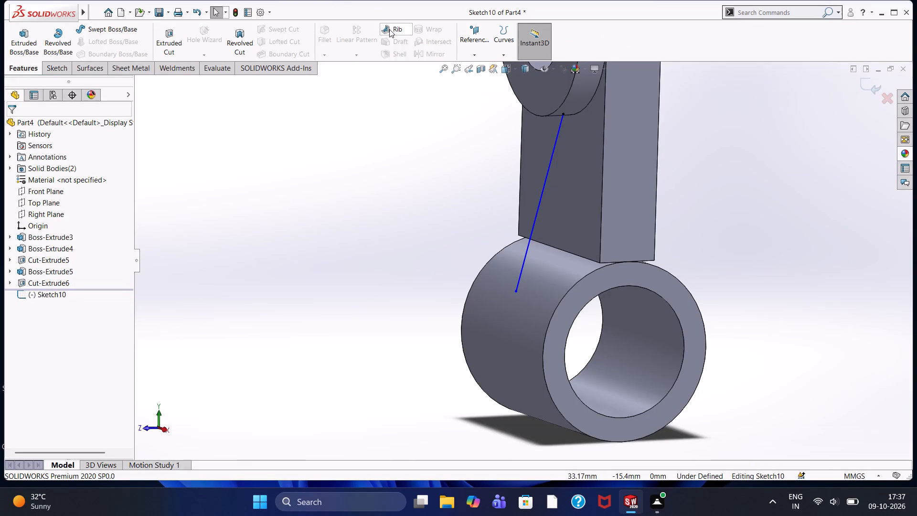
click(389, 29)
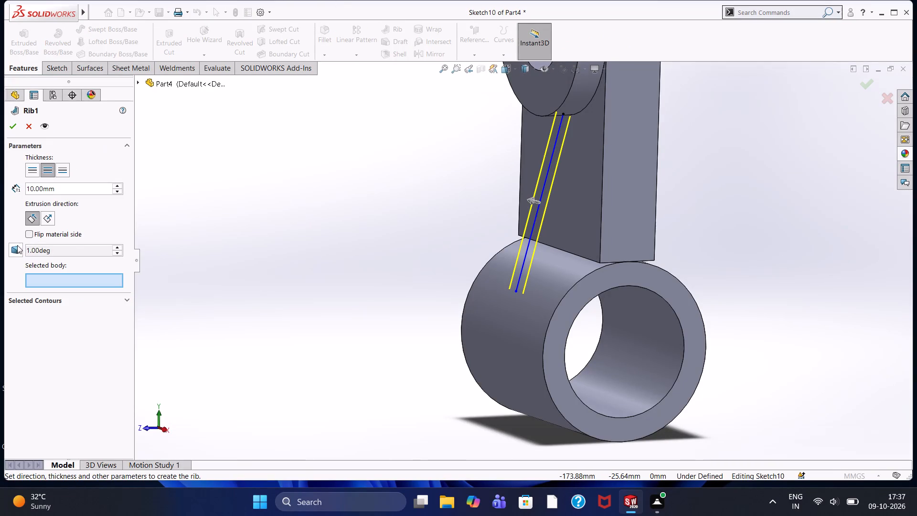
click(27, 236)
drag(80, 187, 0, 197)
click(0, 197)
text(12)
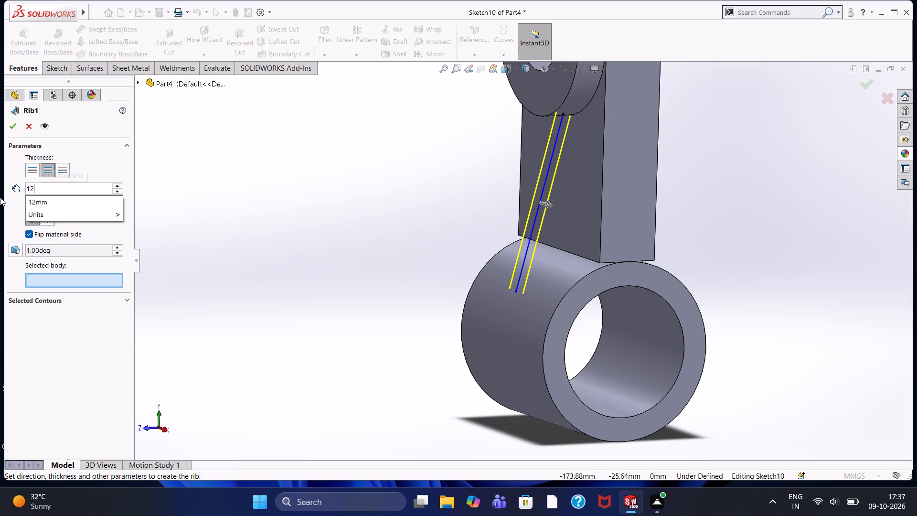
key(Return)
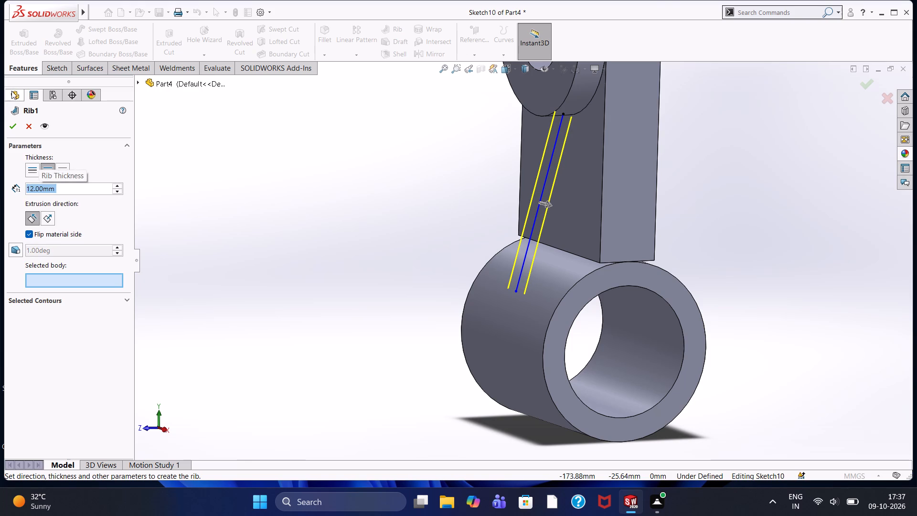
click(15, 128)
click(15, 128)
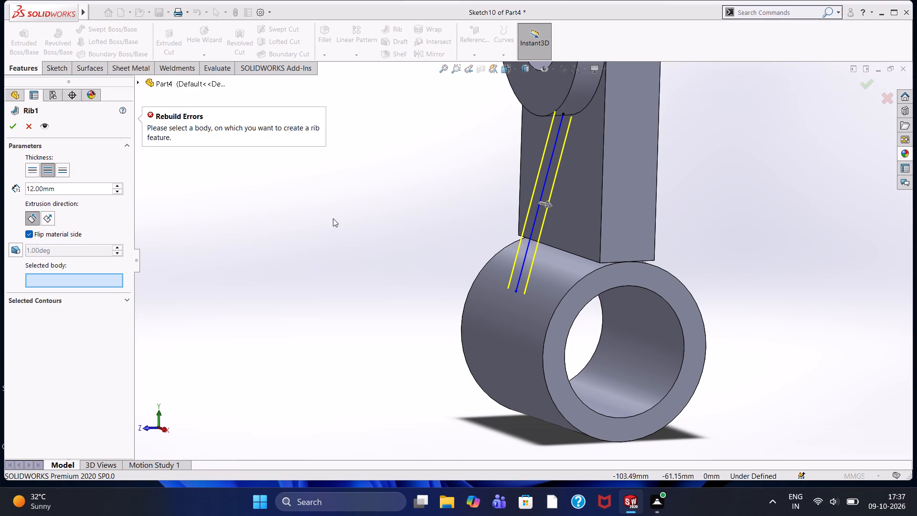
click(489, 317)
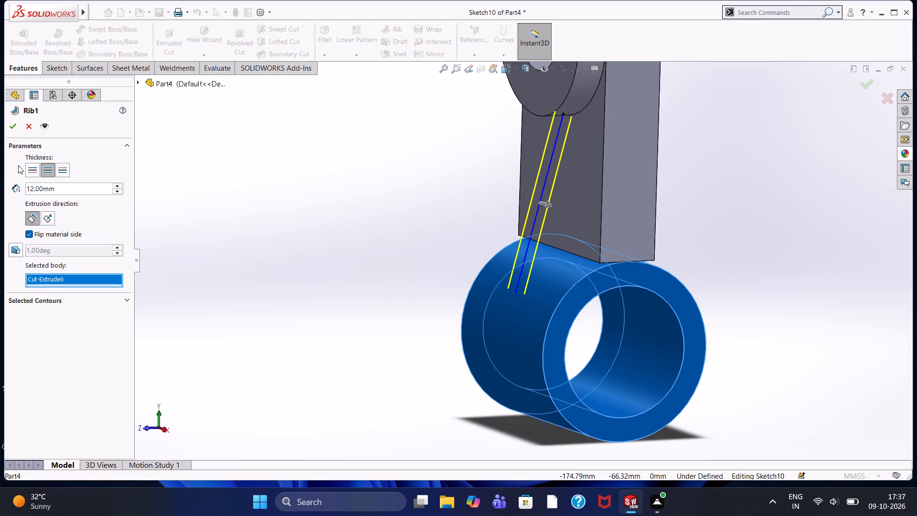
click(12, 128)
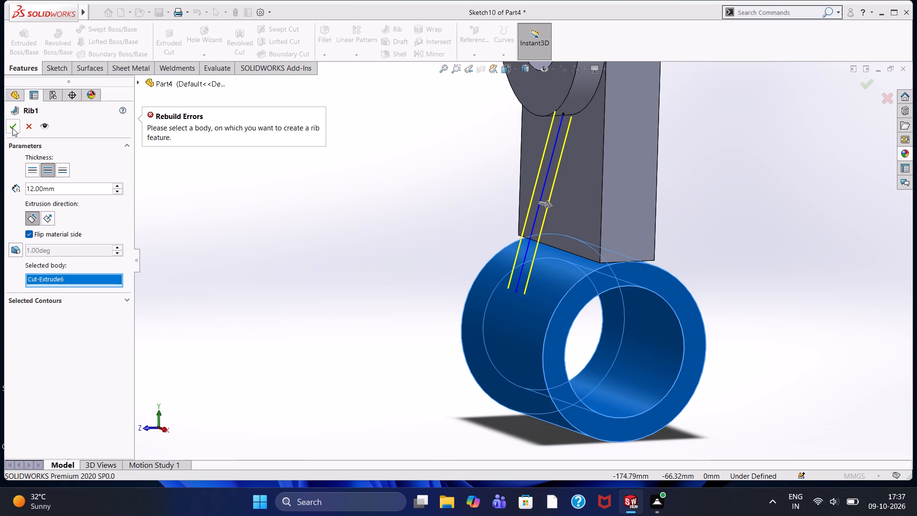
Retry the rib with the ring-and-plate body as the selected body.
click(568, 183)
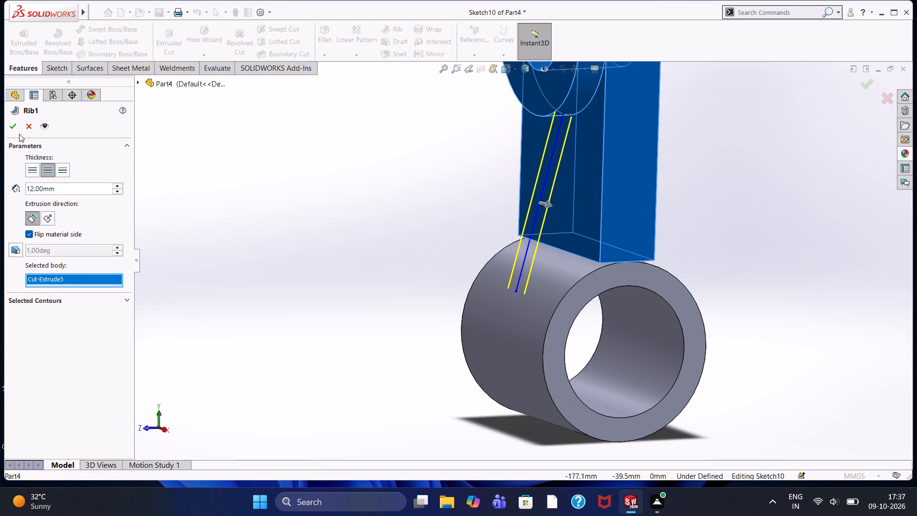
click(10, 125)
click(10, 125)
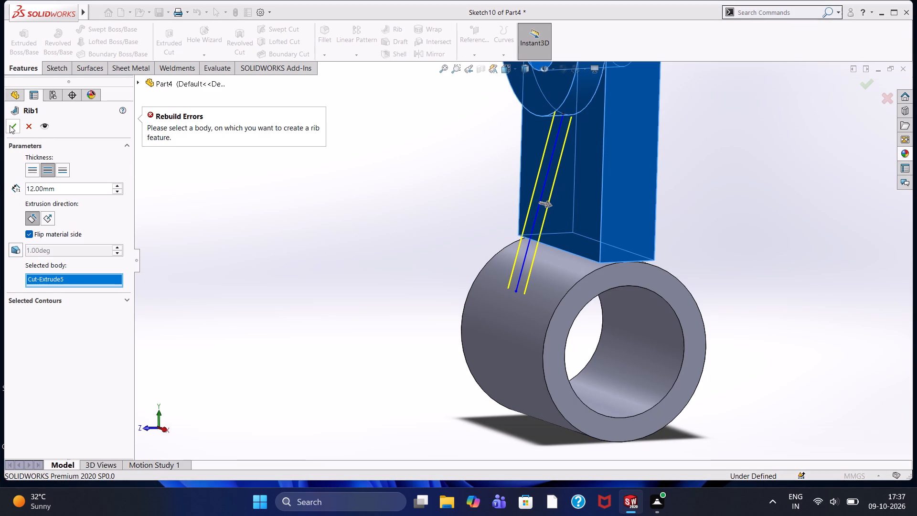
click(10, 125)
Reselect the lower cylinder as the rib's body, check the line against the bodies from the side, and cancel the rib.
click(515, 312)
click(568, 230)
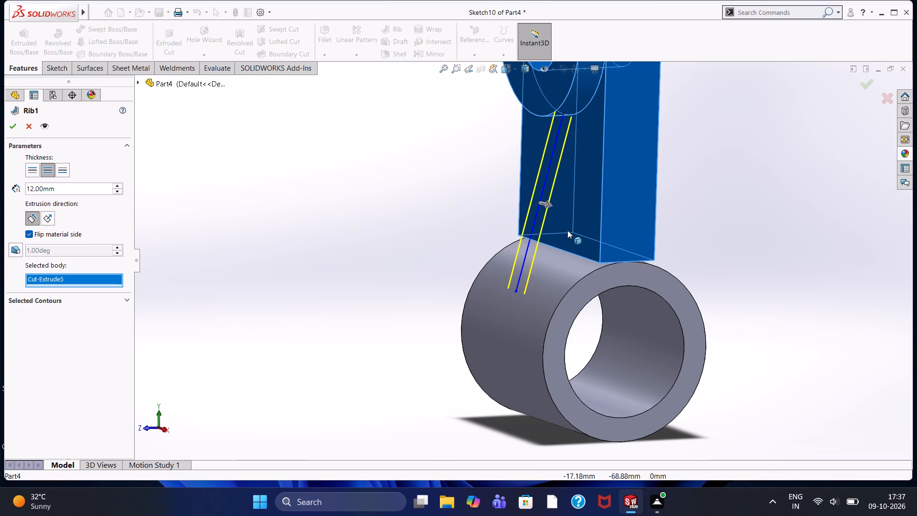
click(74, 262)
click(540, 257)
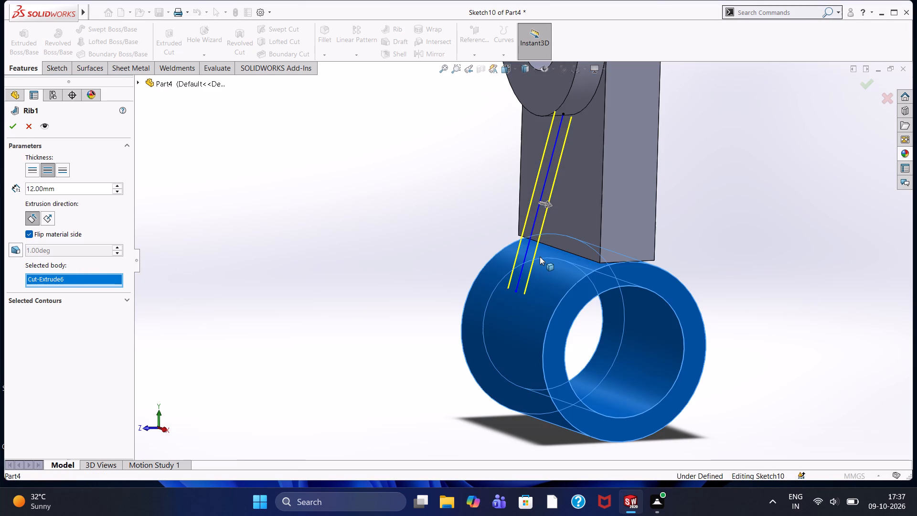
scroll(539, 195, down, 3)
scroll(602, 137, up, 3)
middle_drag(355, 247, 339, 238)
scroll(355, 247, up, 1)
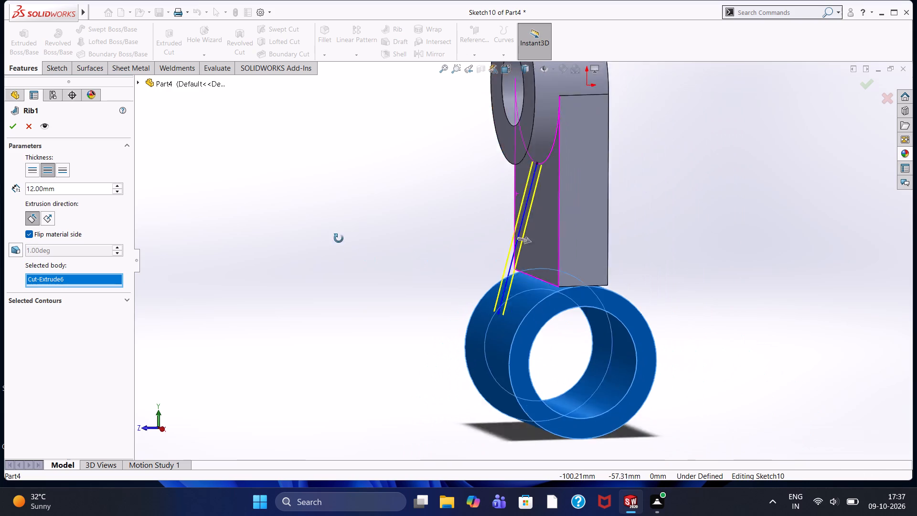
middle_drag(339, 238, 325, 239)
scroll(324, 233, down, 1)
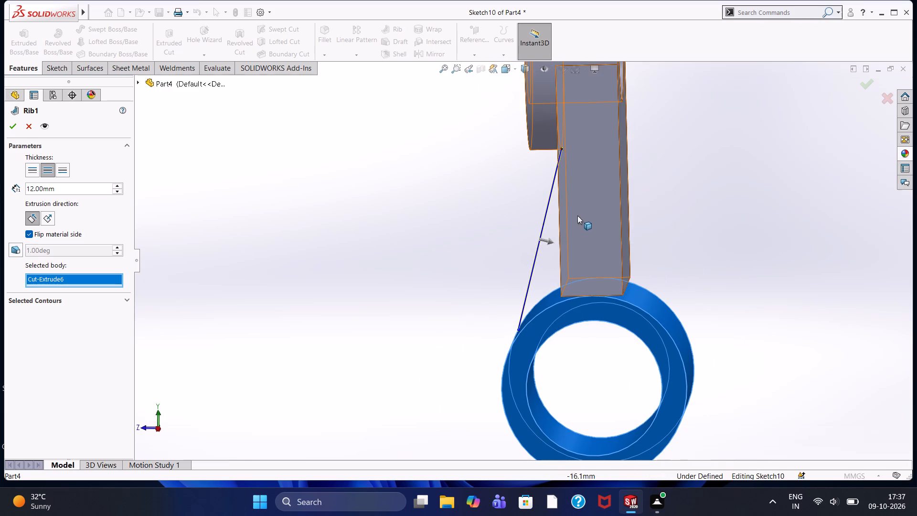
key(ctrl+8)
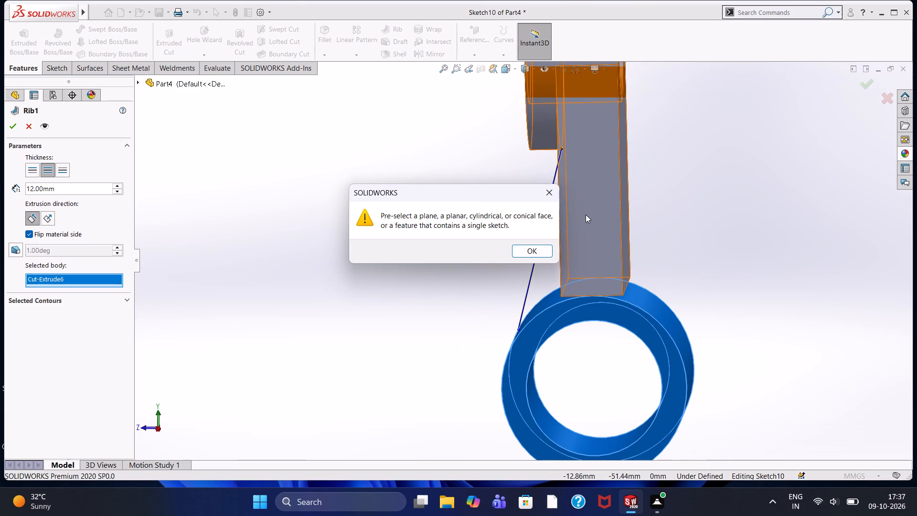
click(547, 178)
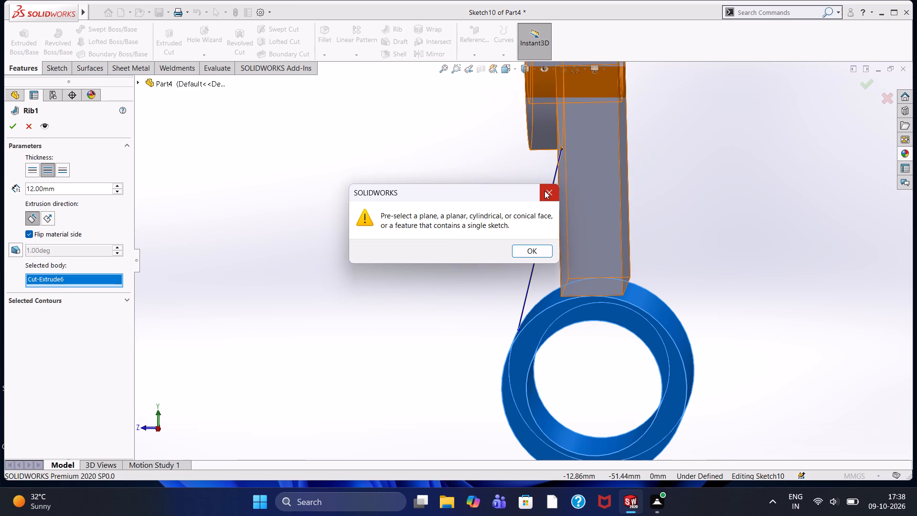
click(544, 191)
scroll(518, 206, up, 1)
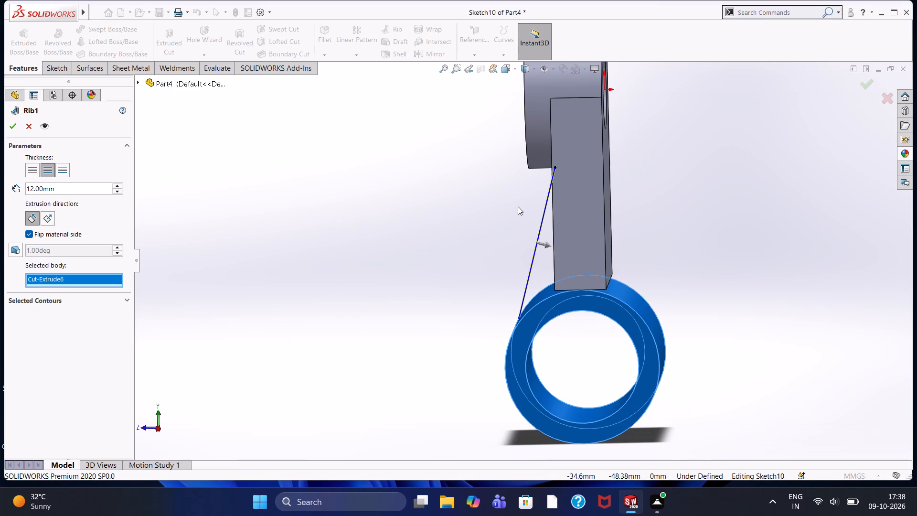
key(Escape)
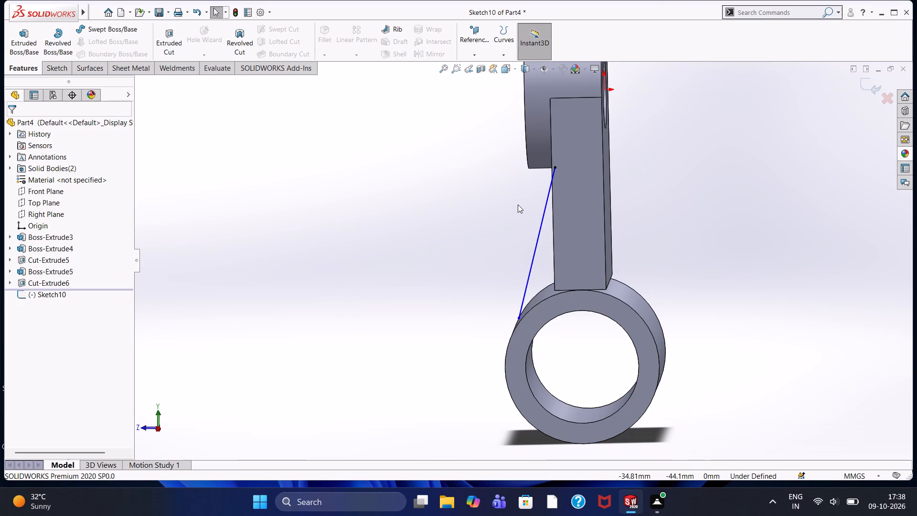
Undo the sloping line and draw one about 61 mm long from the middle of the ring's projecting bottom edge to the lower cylinder's outer circle.
key(ctrl+z)
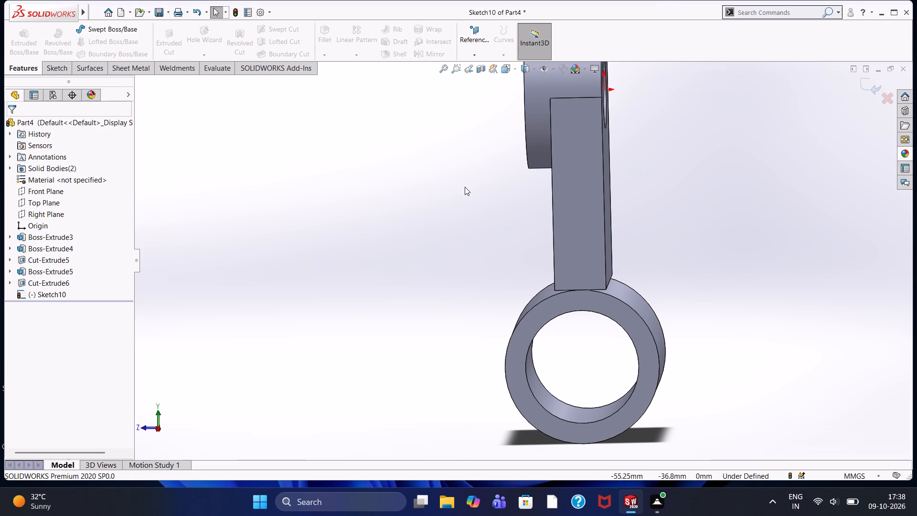
key(ctrl+8)
scroll(494, 222, down, 2)
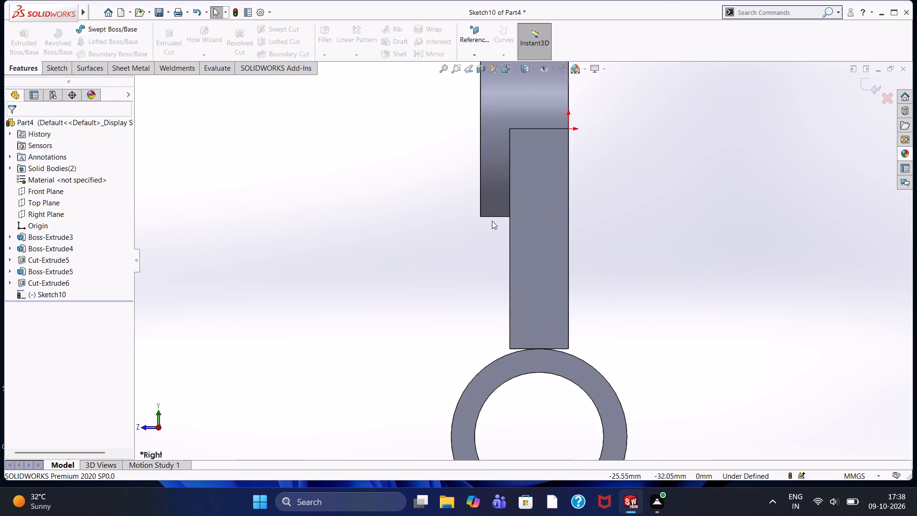
scroll(492, 221, down, 2)
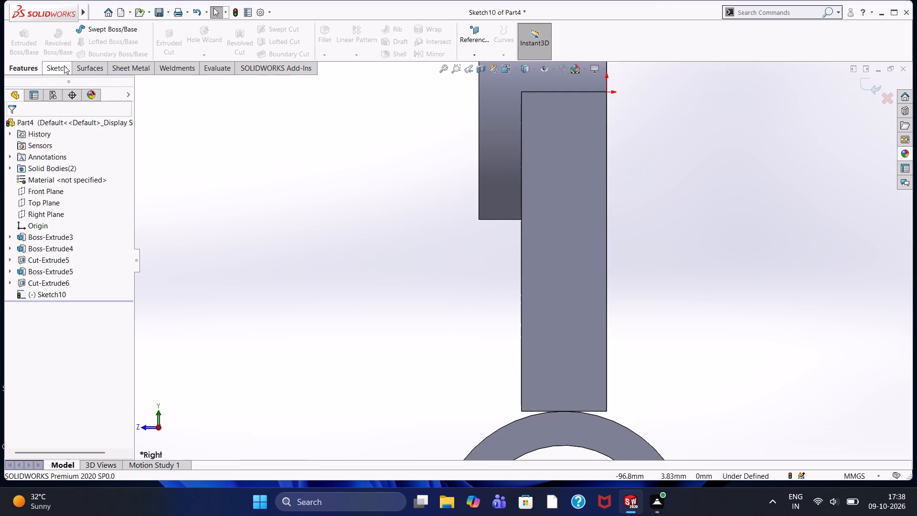
click(64, 65)
click(94, 25)
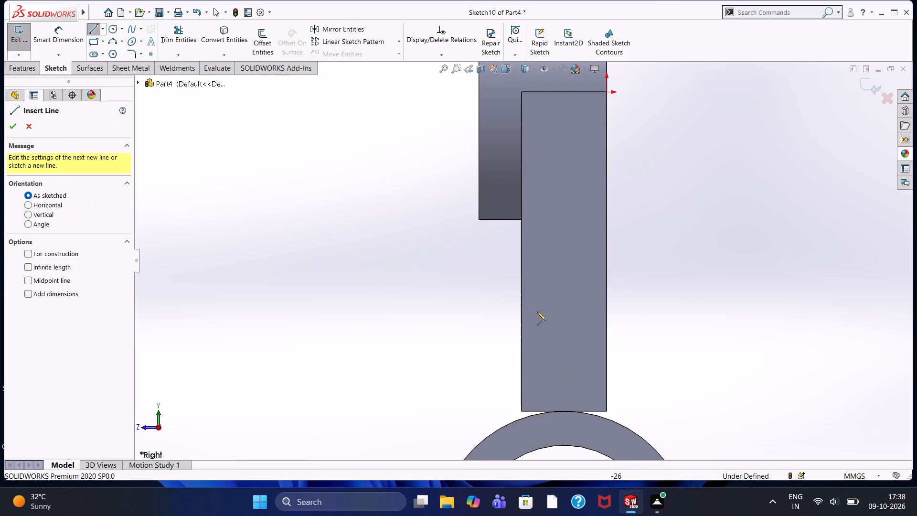
click(500, 220)
scroll(475, 388, up, 1)
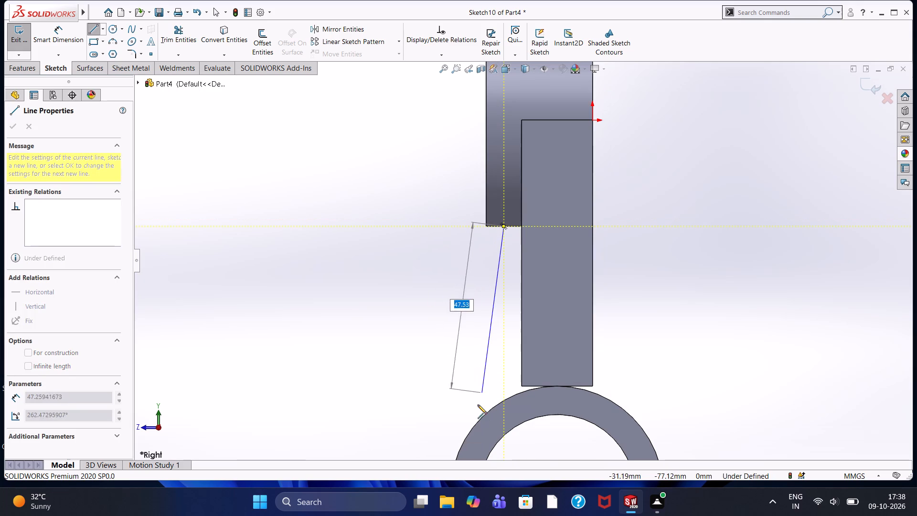
click(463, 439)
right_click(409, 352)
click(419, 357)
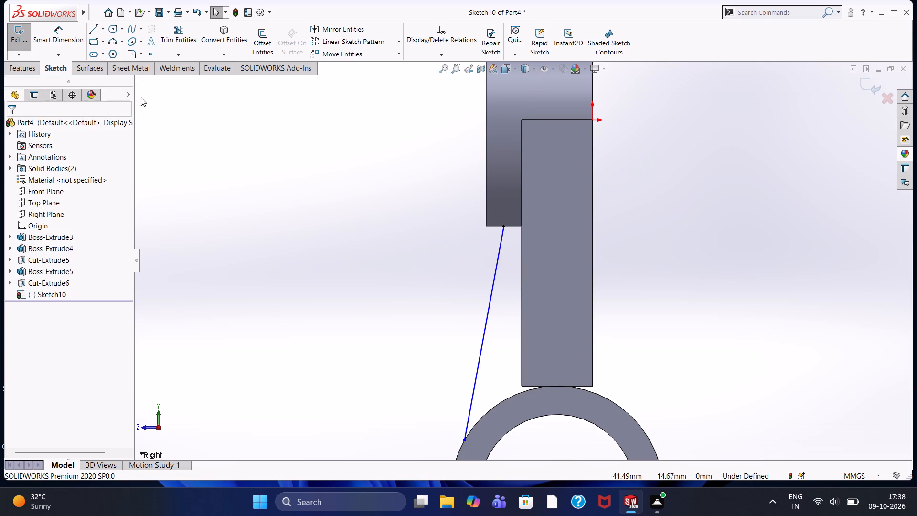
Set up a rib from the new sloping line, 12 mm thick on both sides, with the material side flipped toward the plate.
click(16, 67)
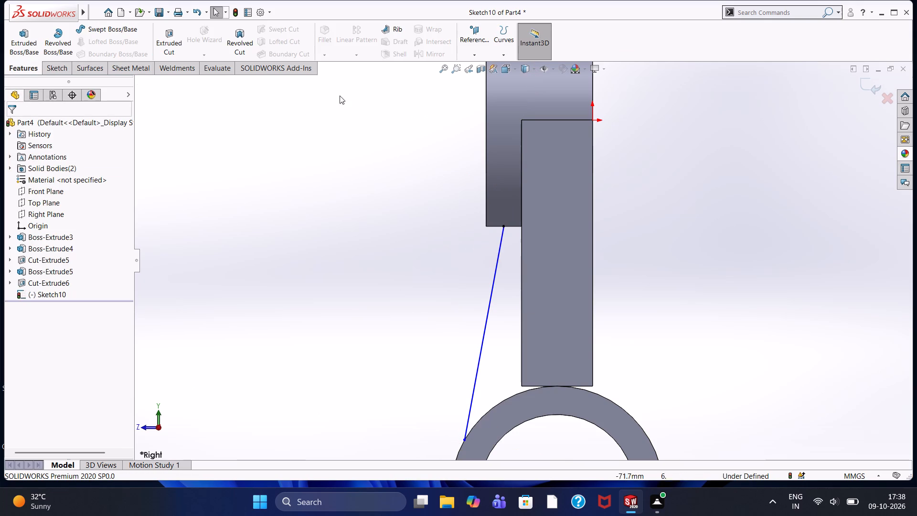
click(384, 22)
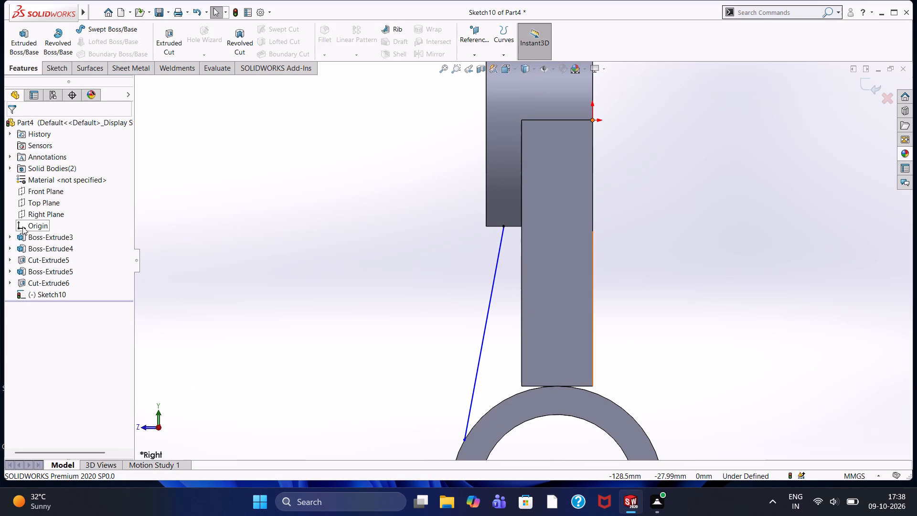
click(390, 26)
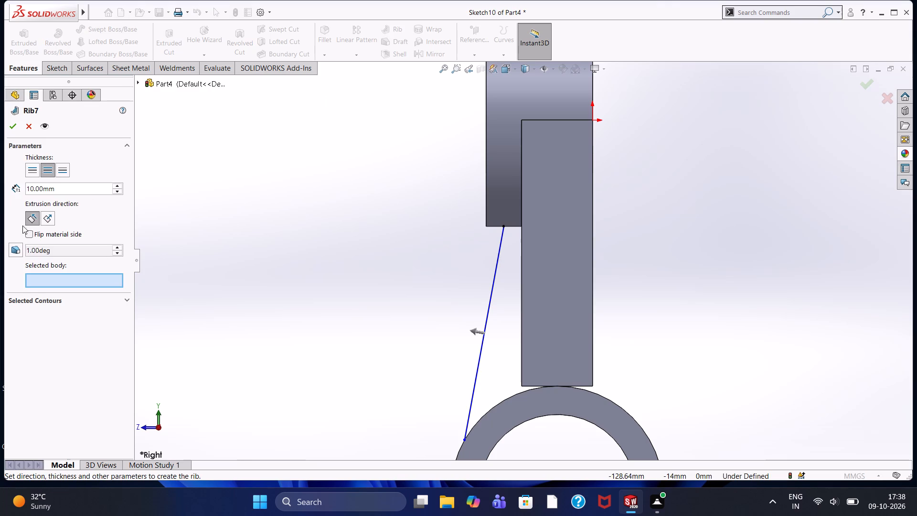
drag(67, 182, 14, 186)
drag(62, 187, 0, 194)
text(12)
key(Return)
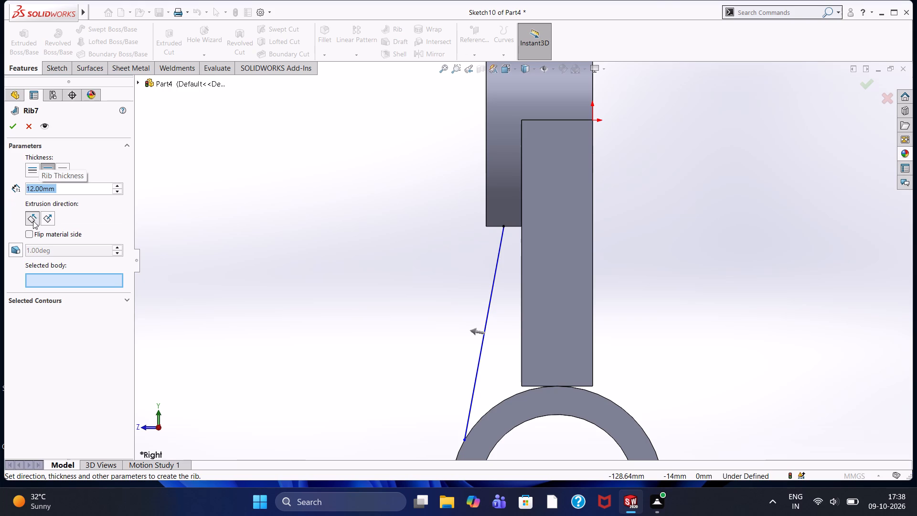
click(30, 234)
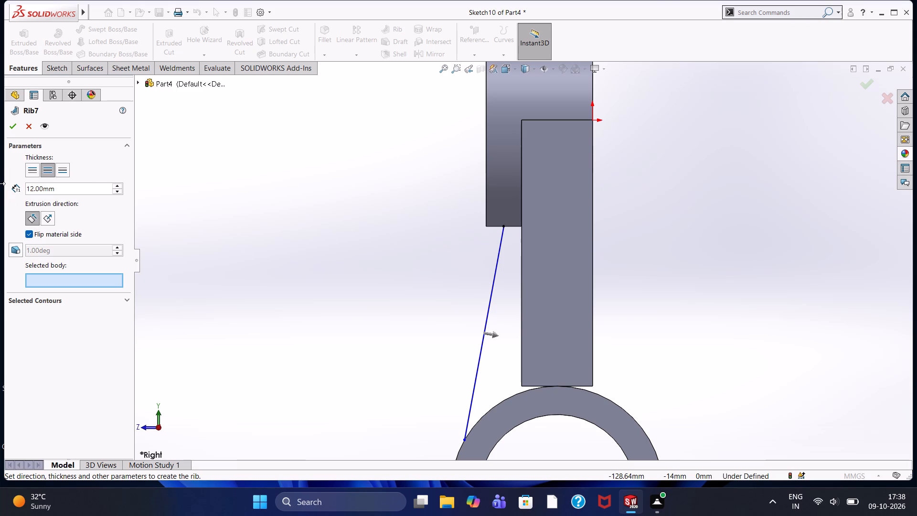
click(12, 125)
click(12, 125)
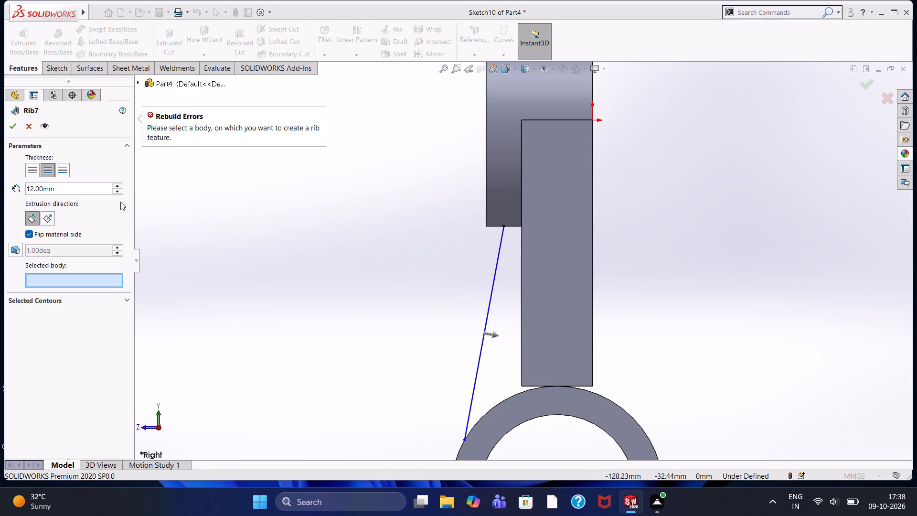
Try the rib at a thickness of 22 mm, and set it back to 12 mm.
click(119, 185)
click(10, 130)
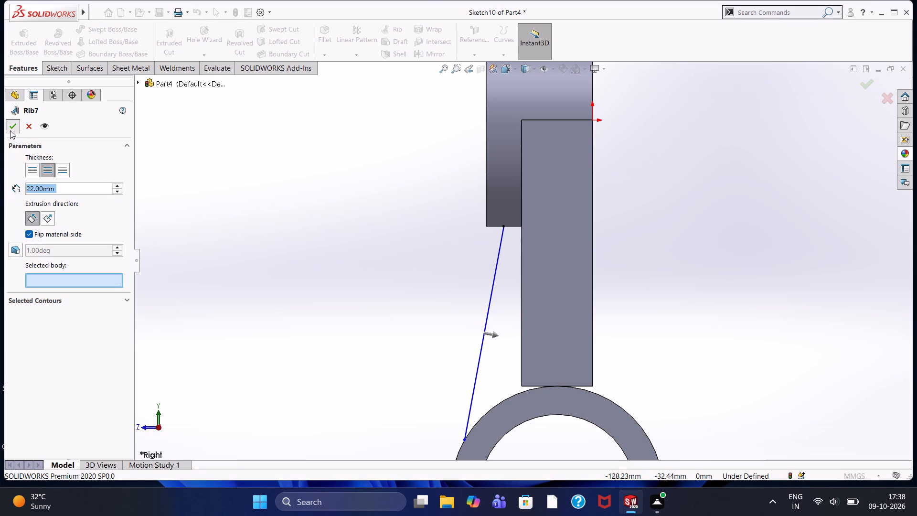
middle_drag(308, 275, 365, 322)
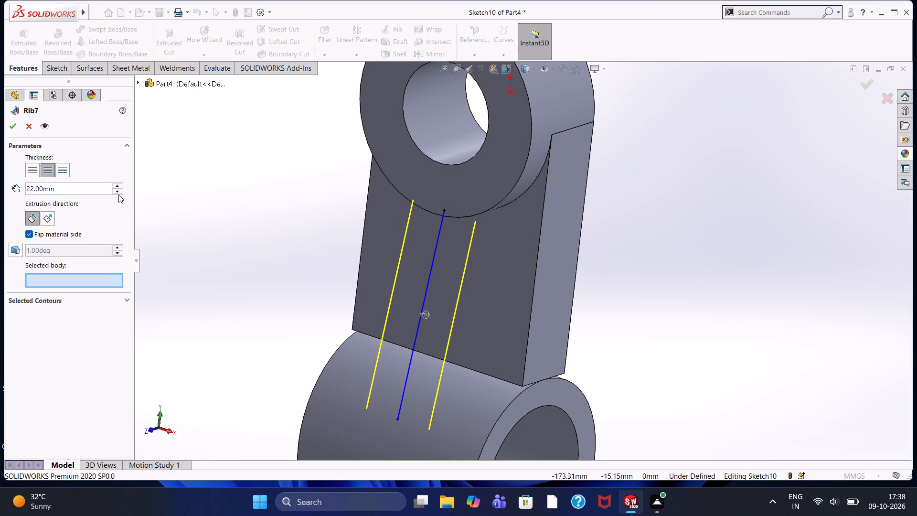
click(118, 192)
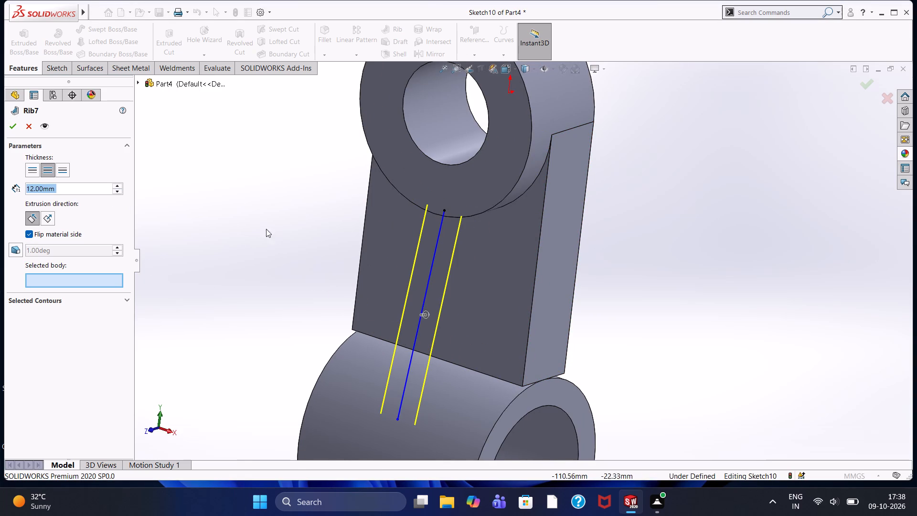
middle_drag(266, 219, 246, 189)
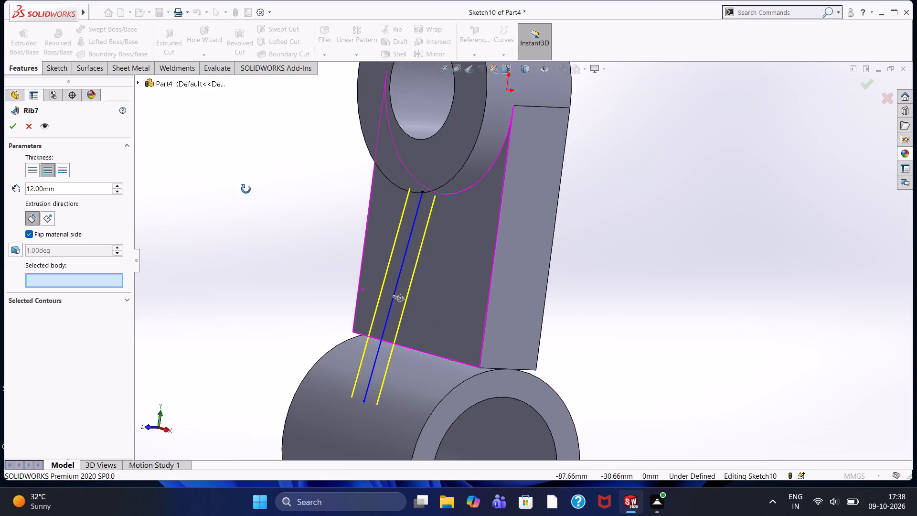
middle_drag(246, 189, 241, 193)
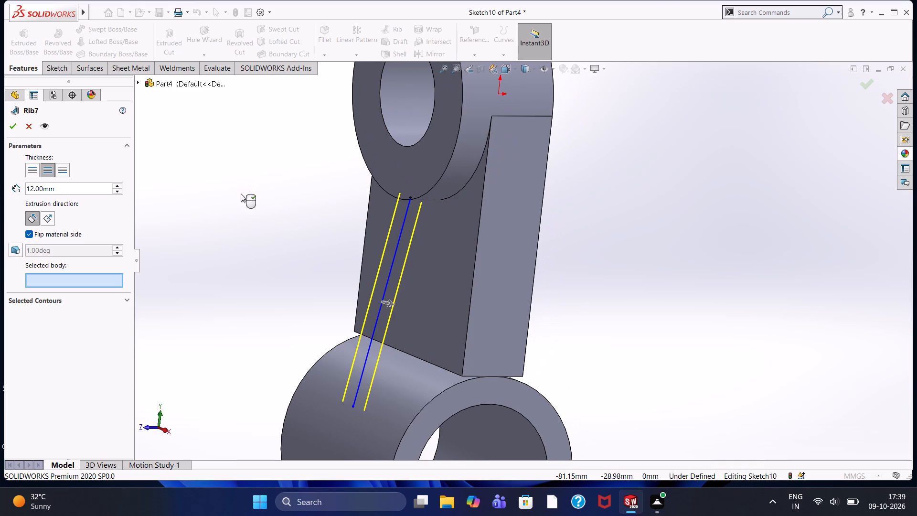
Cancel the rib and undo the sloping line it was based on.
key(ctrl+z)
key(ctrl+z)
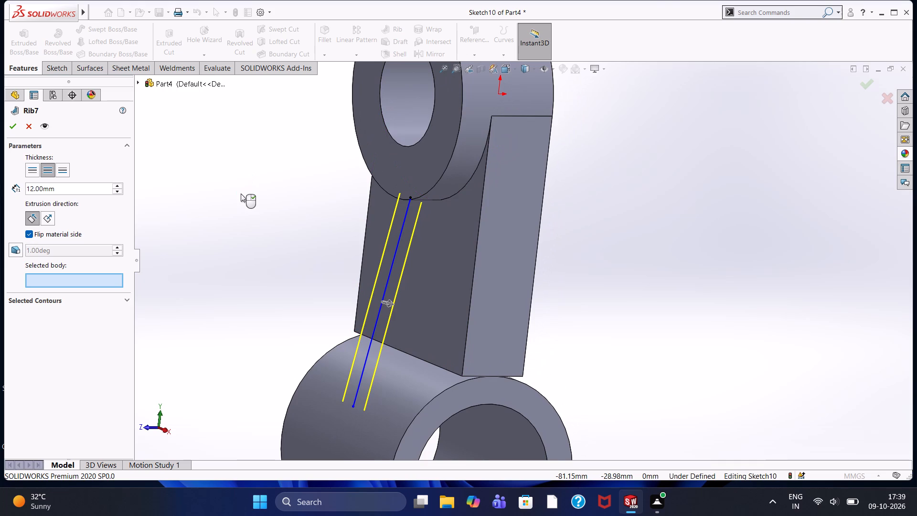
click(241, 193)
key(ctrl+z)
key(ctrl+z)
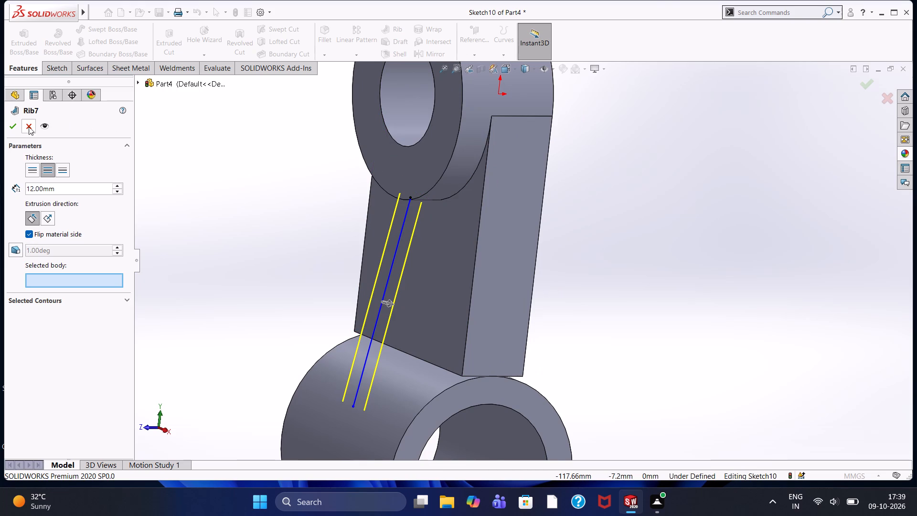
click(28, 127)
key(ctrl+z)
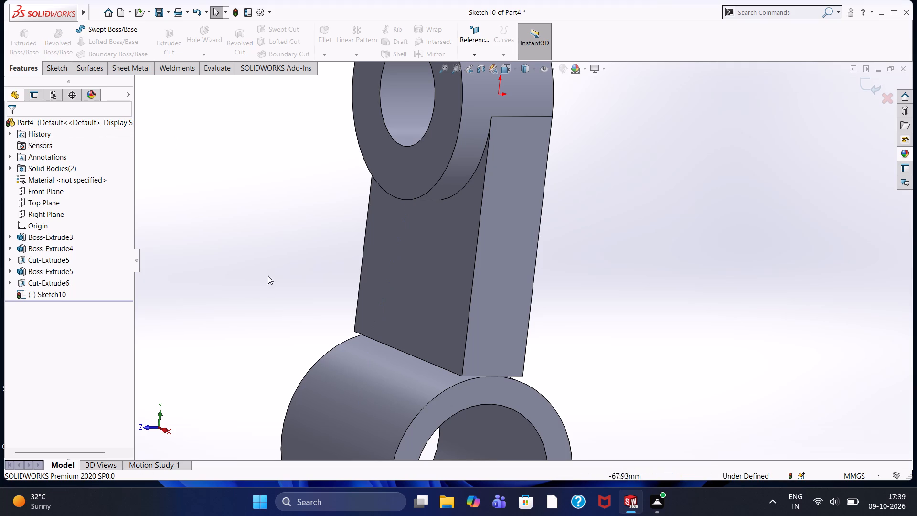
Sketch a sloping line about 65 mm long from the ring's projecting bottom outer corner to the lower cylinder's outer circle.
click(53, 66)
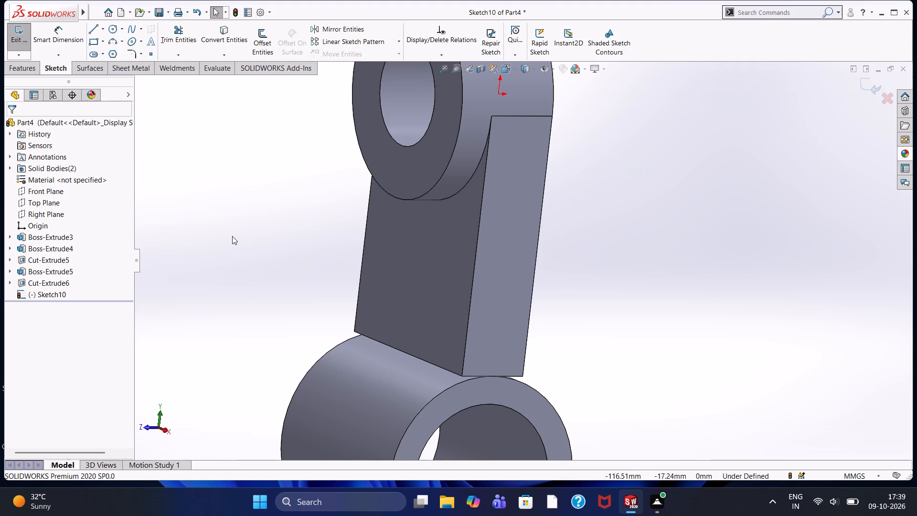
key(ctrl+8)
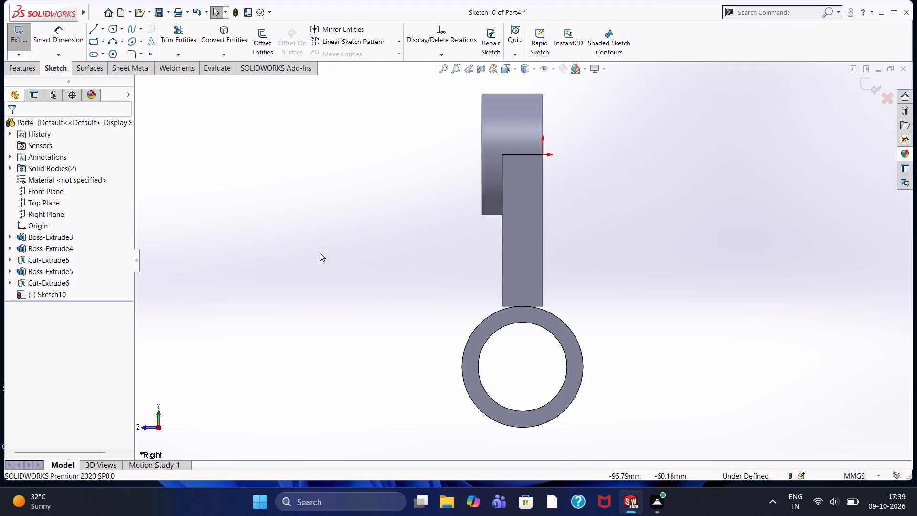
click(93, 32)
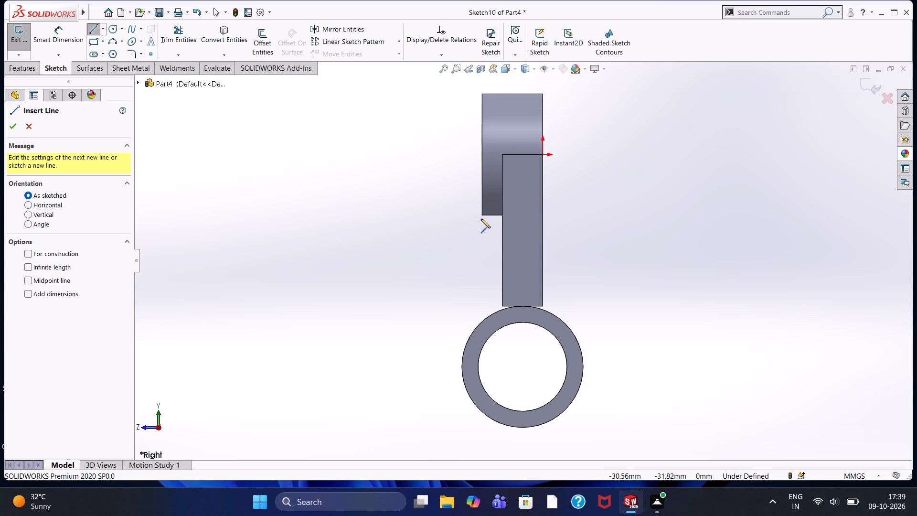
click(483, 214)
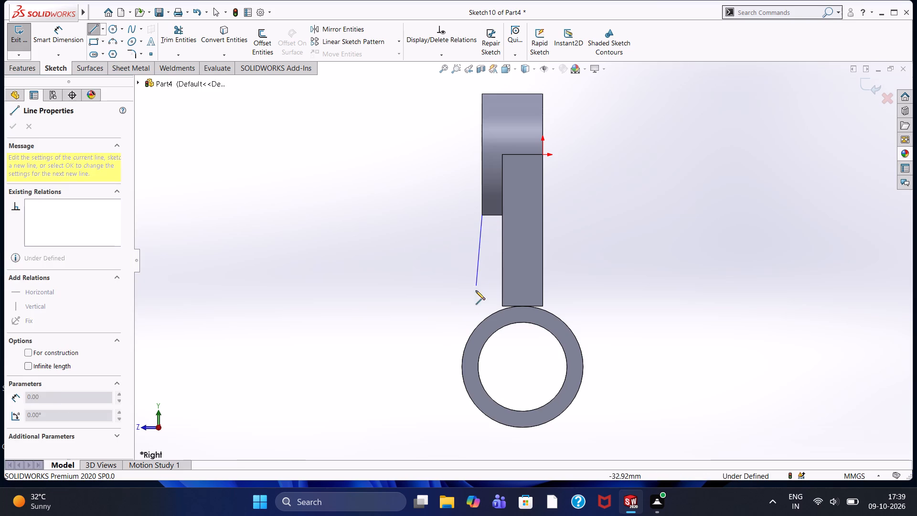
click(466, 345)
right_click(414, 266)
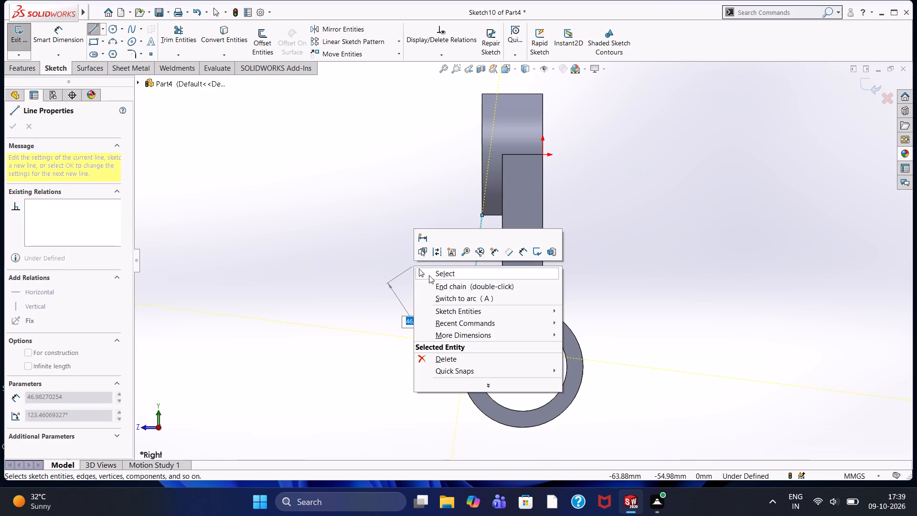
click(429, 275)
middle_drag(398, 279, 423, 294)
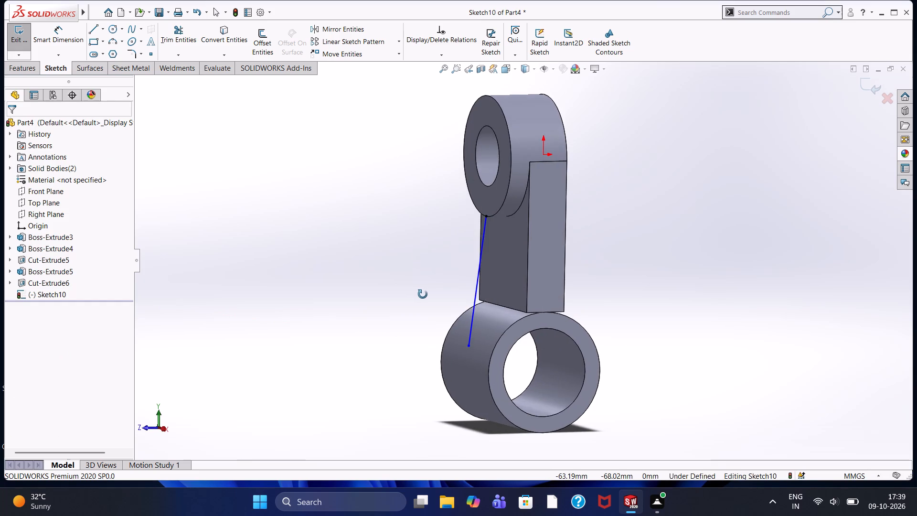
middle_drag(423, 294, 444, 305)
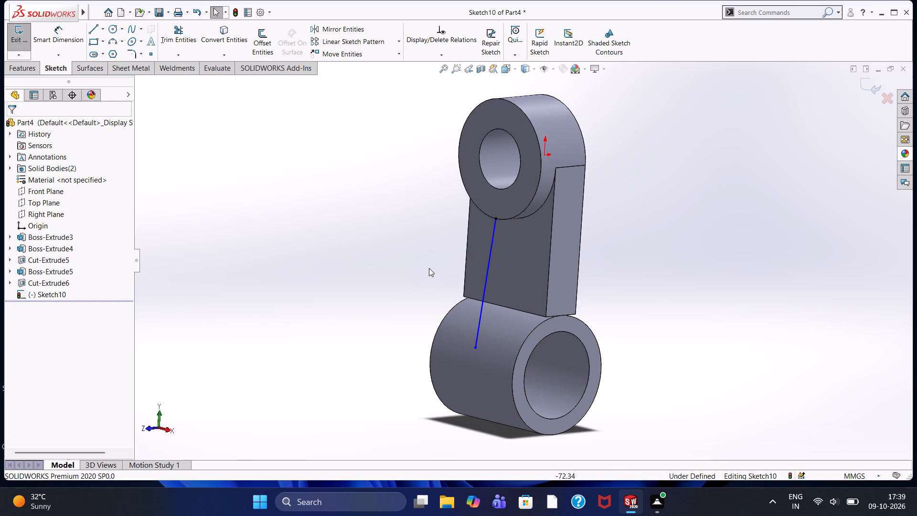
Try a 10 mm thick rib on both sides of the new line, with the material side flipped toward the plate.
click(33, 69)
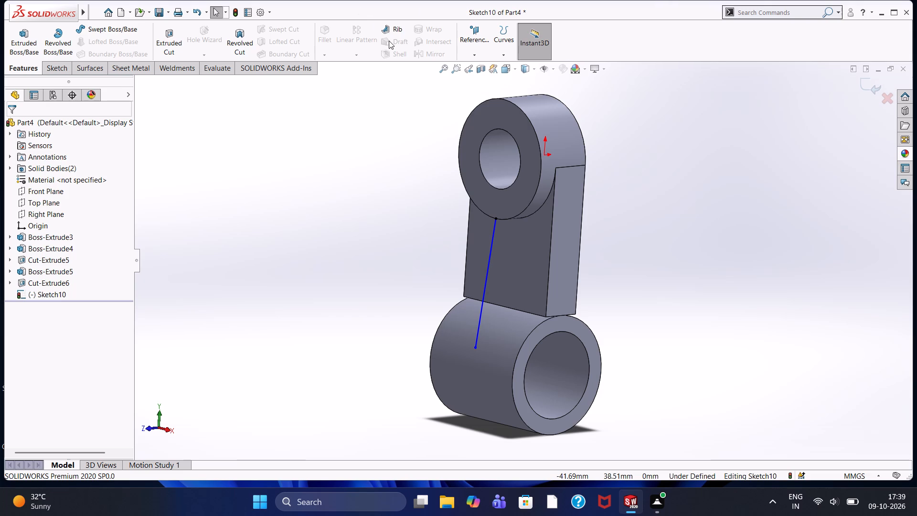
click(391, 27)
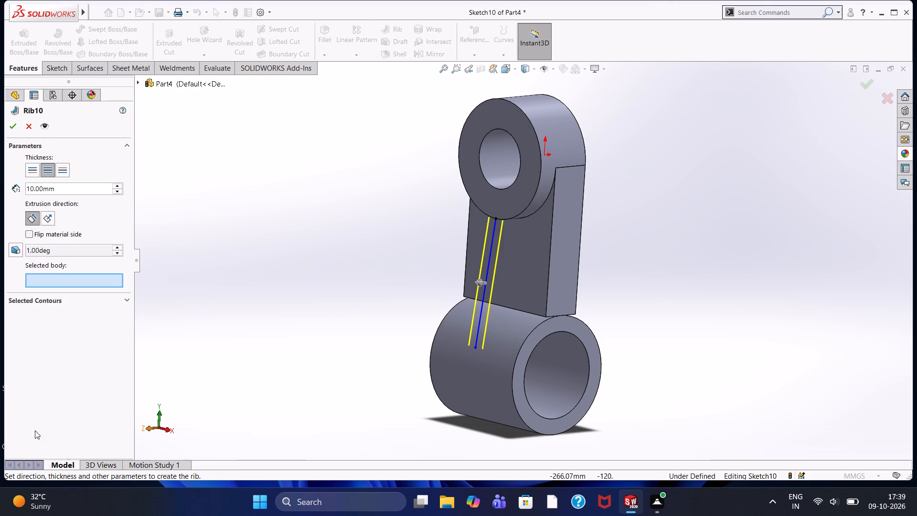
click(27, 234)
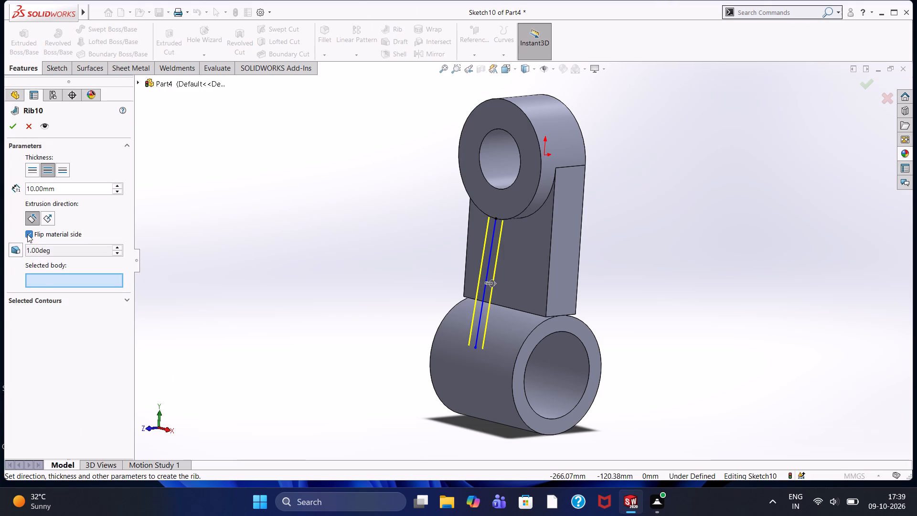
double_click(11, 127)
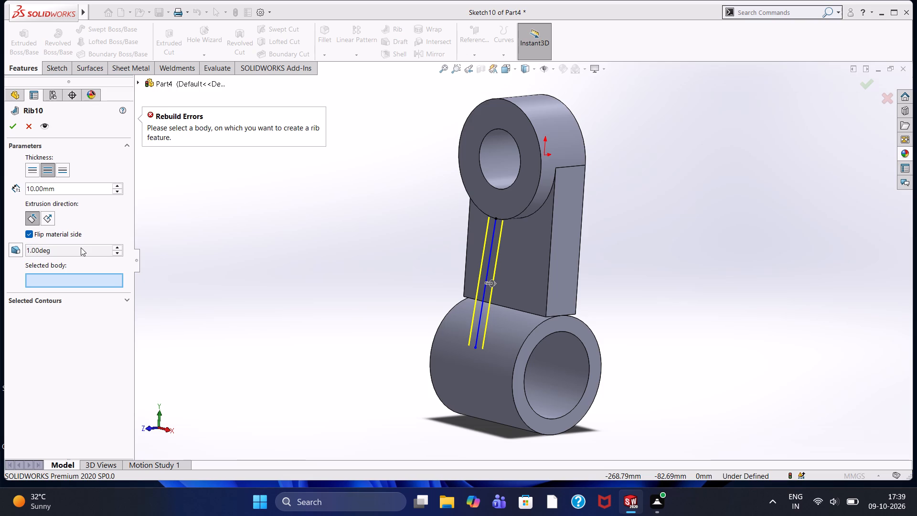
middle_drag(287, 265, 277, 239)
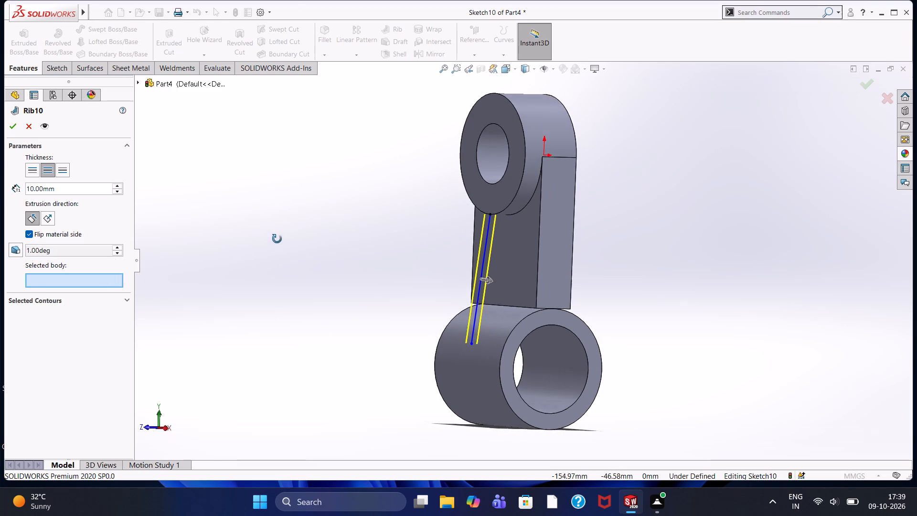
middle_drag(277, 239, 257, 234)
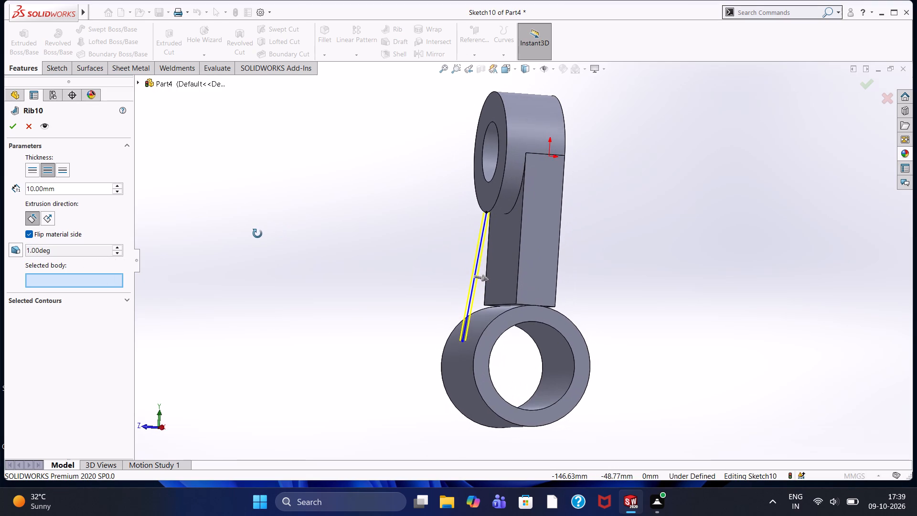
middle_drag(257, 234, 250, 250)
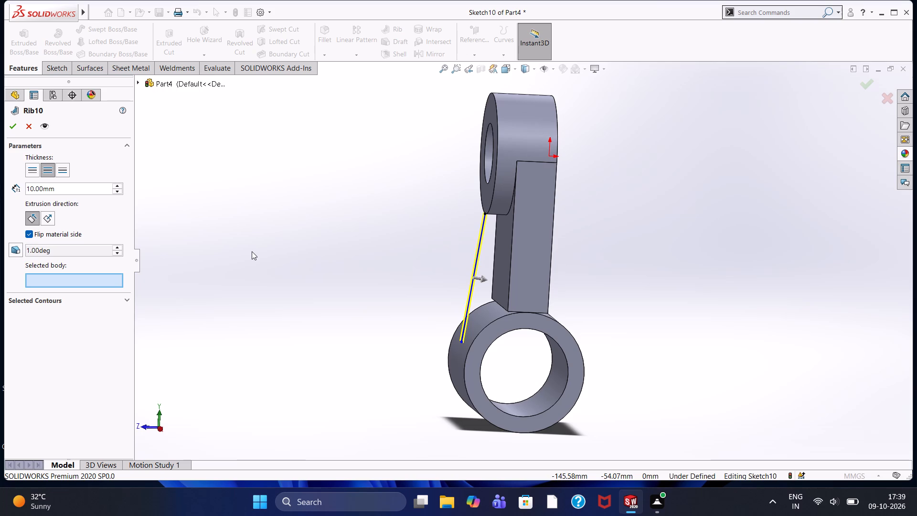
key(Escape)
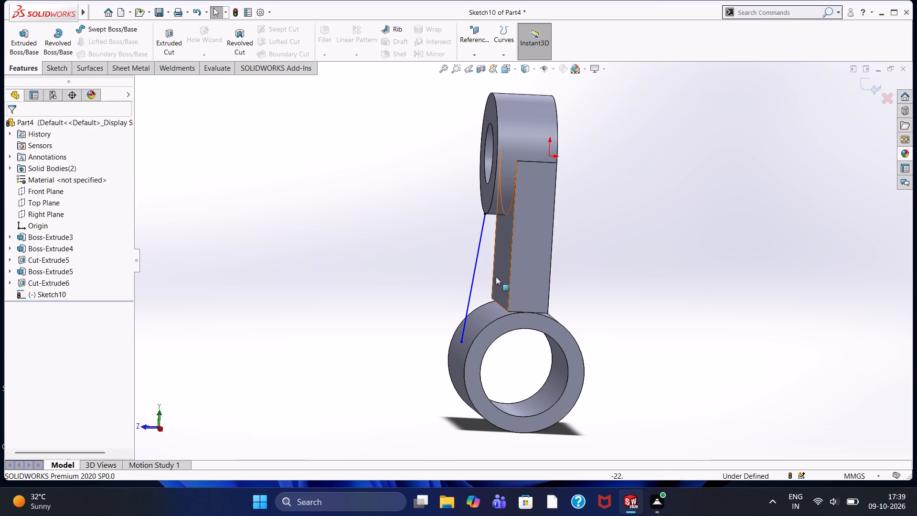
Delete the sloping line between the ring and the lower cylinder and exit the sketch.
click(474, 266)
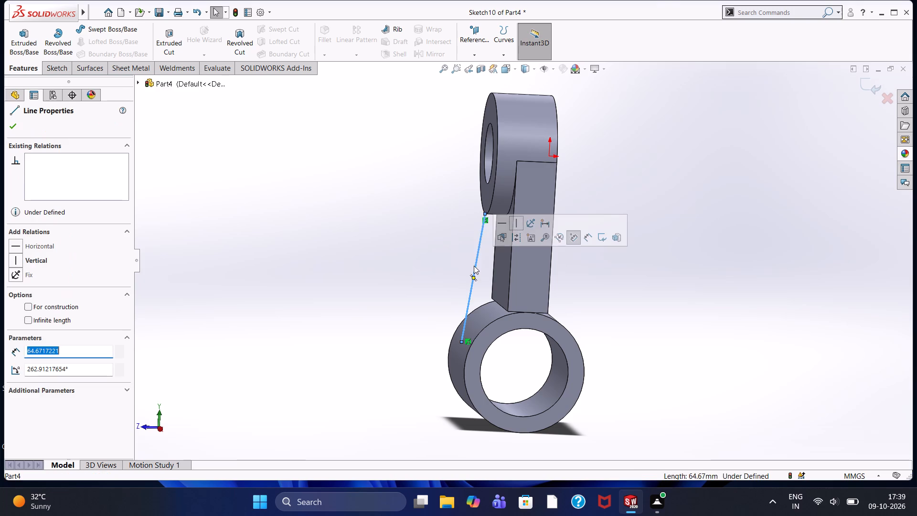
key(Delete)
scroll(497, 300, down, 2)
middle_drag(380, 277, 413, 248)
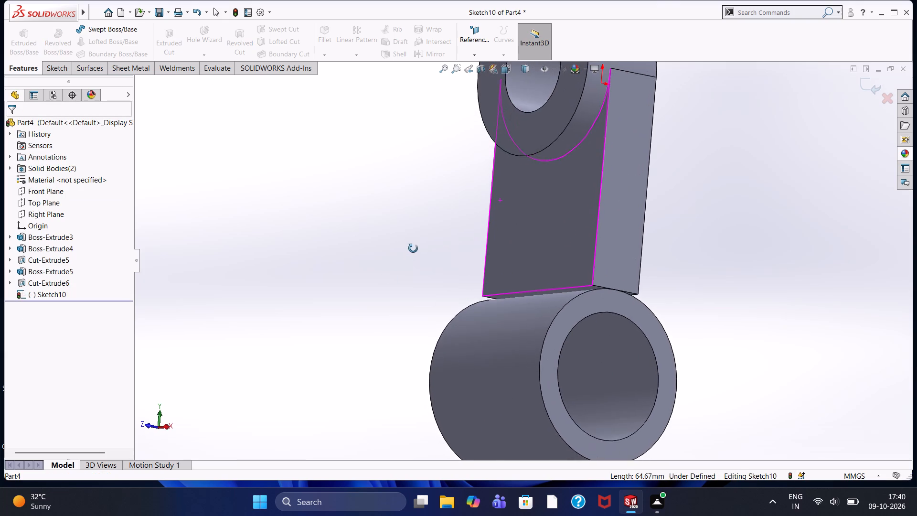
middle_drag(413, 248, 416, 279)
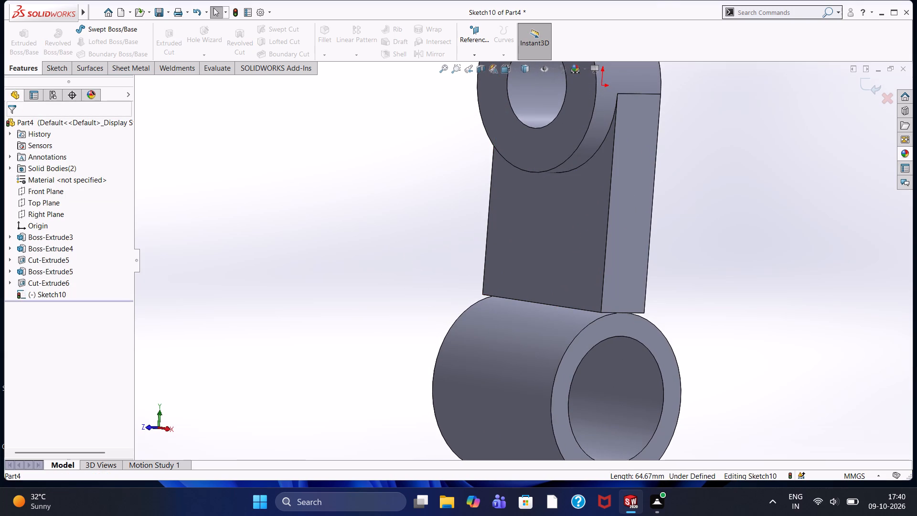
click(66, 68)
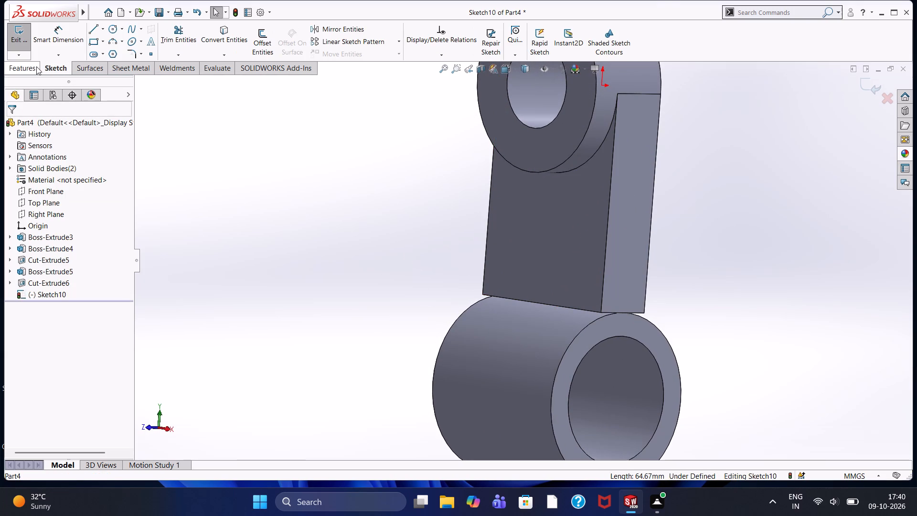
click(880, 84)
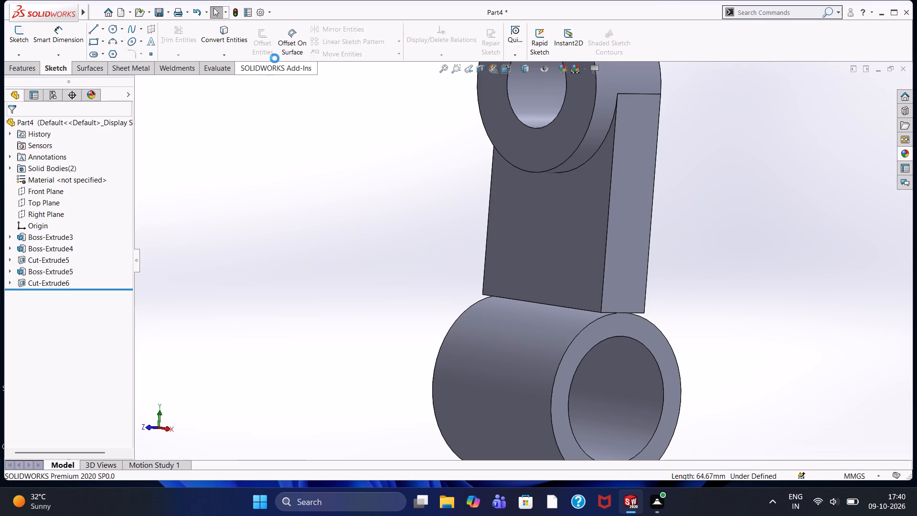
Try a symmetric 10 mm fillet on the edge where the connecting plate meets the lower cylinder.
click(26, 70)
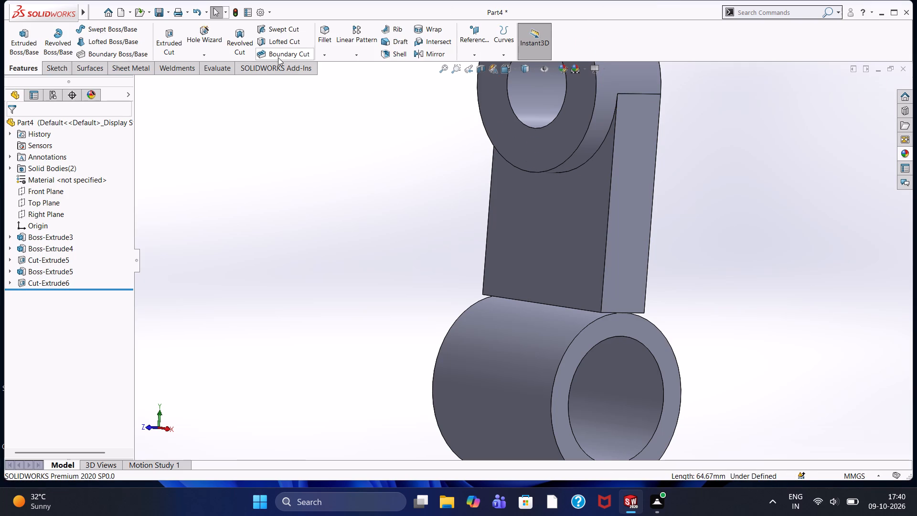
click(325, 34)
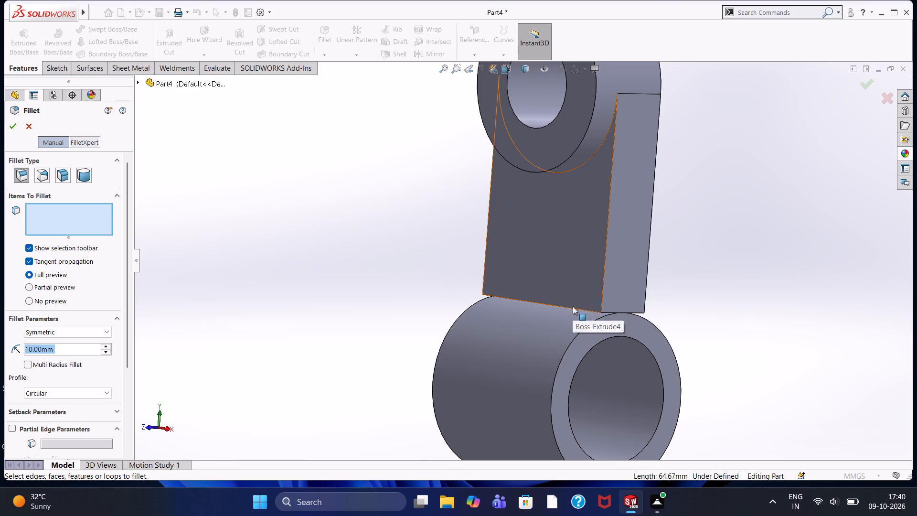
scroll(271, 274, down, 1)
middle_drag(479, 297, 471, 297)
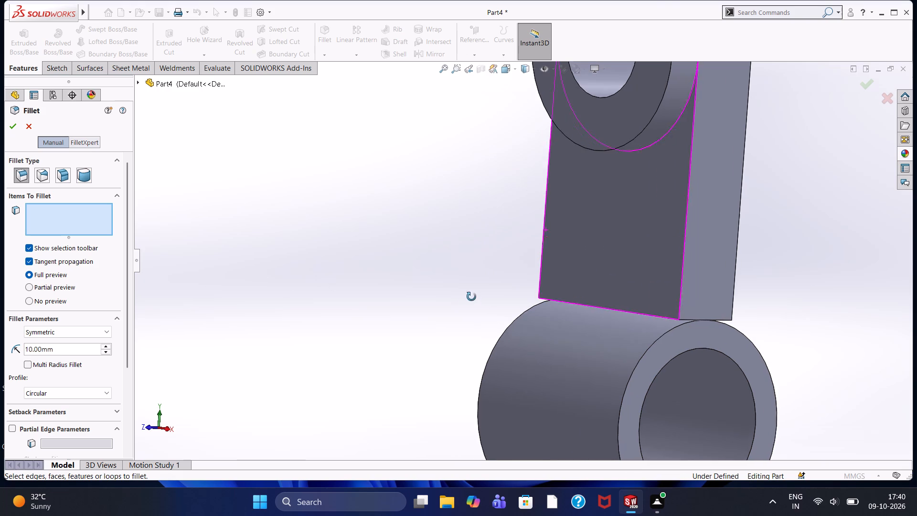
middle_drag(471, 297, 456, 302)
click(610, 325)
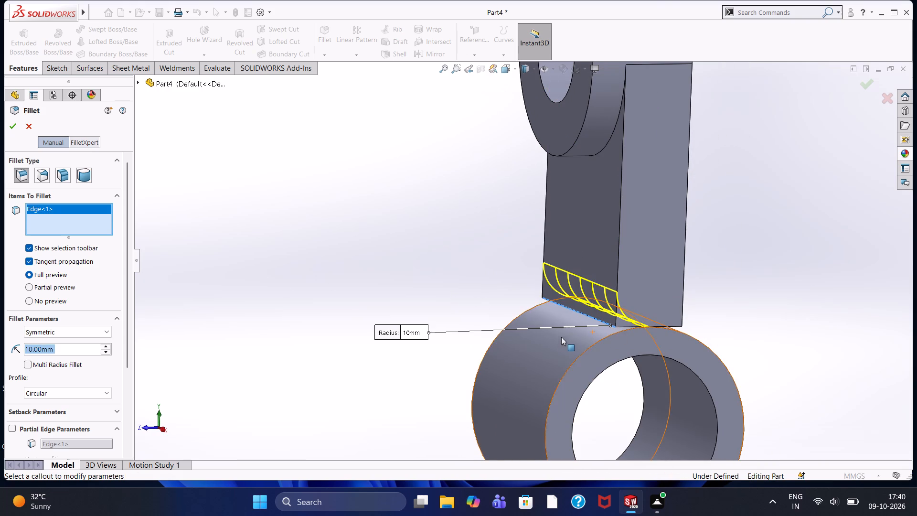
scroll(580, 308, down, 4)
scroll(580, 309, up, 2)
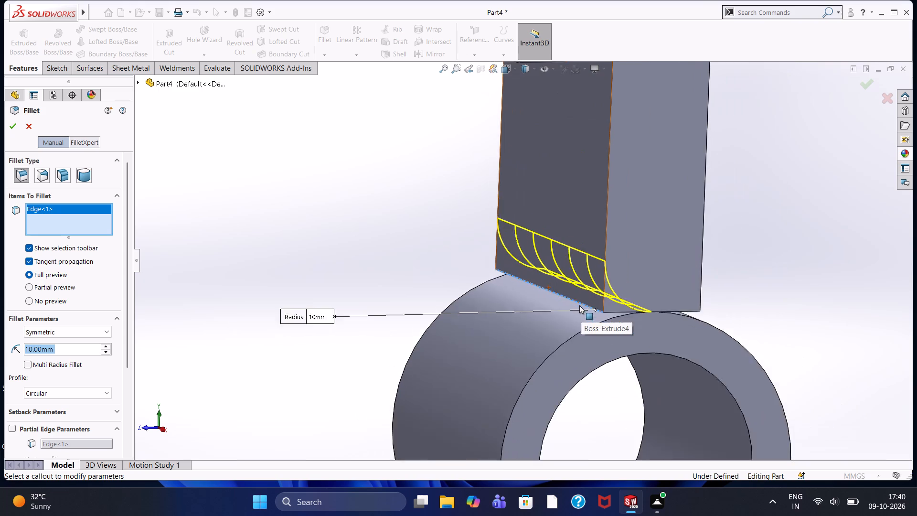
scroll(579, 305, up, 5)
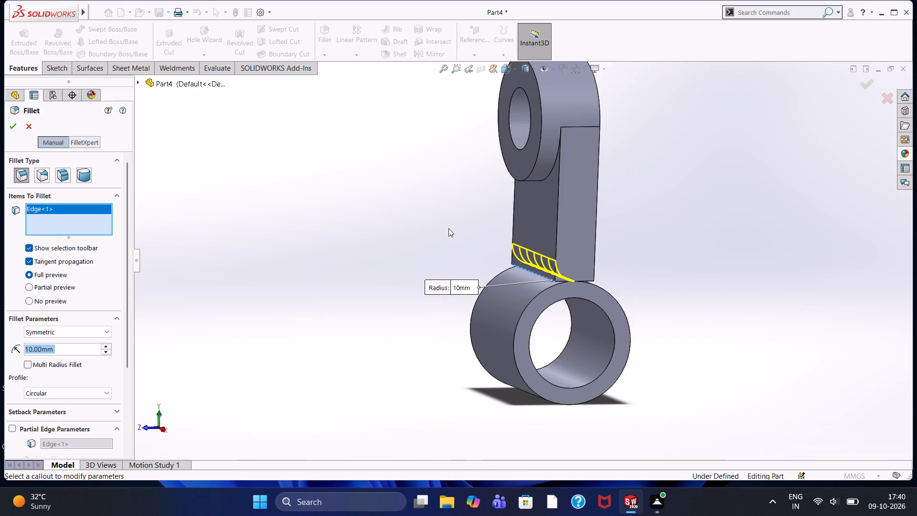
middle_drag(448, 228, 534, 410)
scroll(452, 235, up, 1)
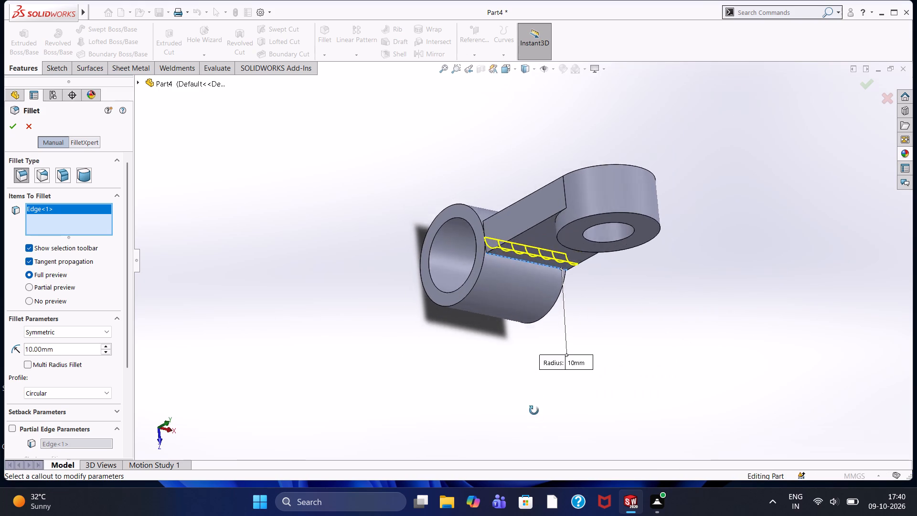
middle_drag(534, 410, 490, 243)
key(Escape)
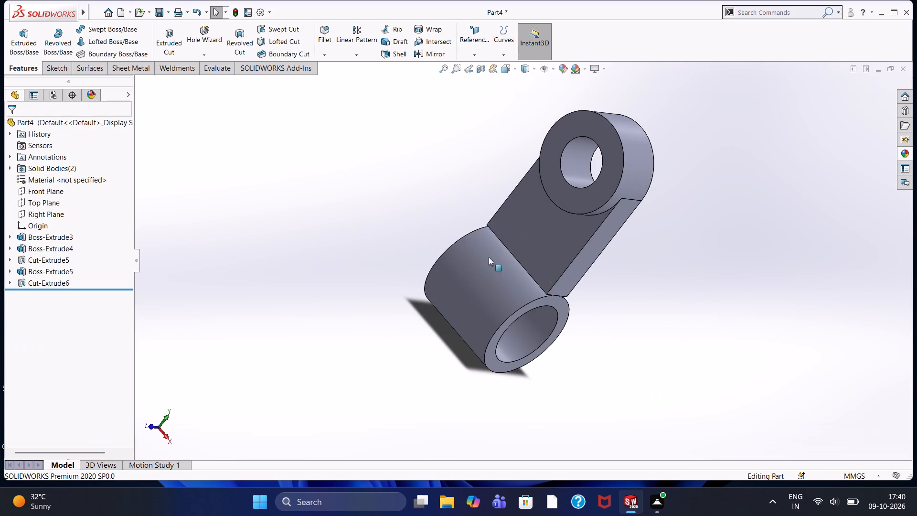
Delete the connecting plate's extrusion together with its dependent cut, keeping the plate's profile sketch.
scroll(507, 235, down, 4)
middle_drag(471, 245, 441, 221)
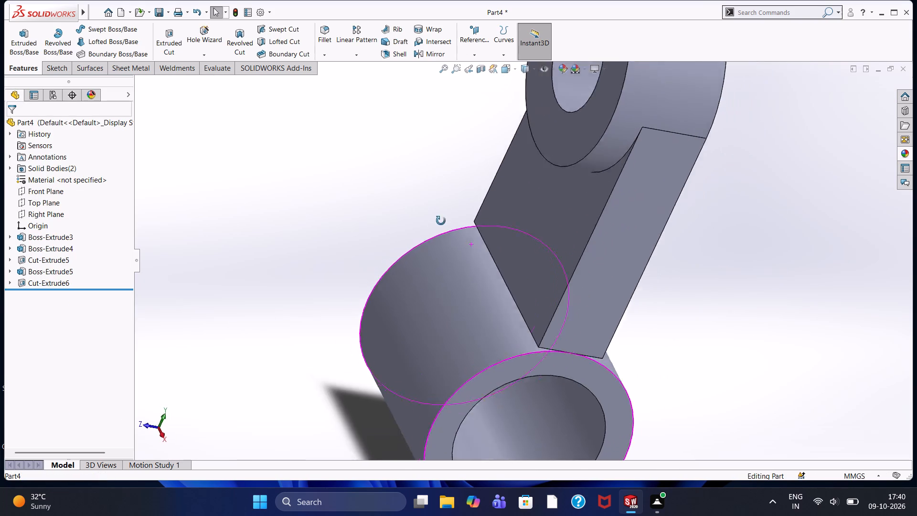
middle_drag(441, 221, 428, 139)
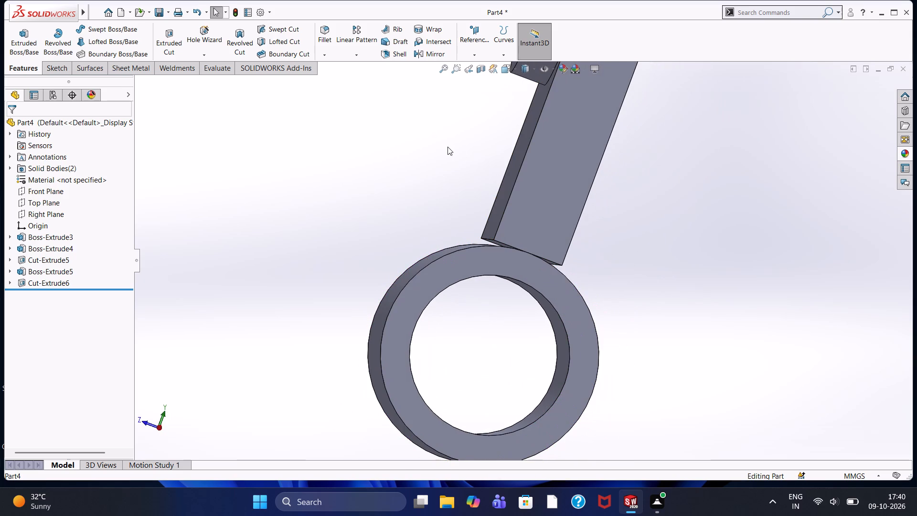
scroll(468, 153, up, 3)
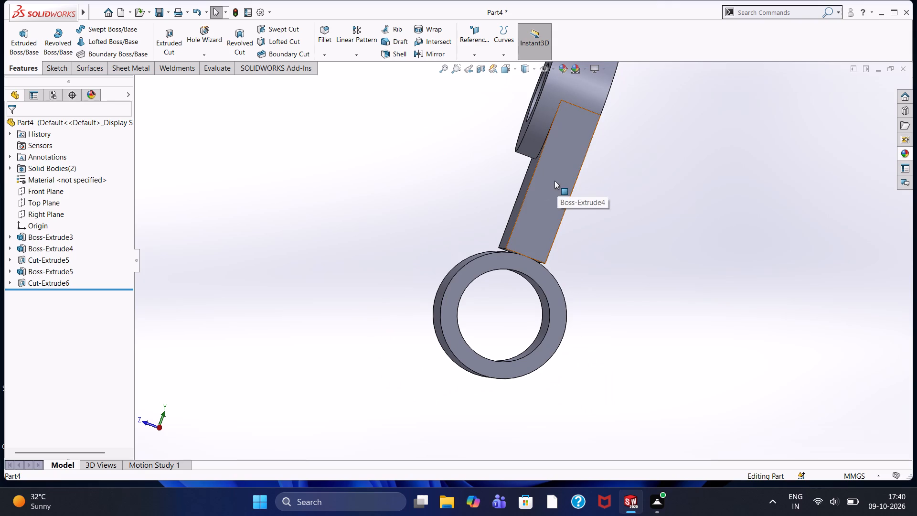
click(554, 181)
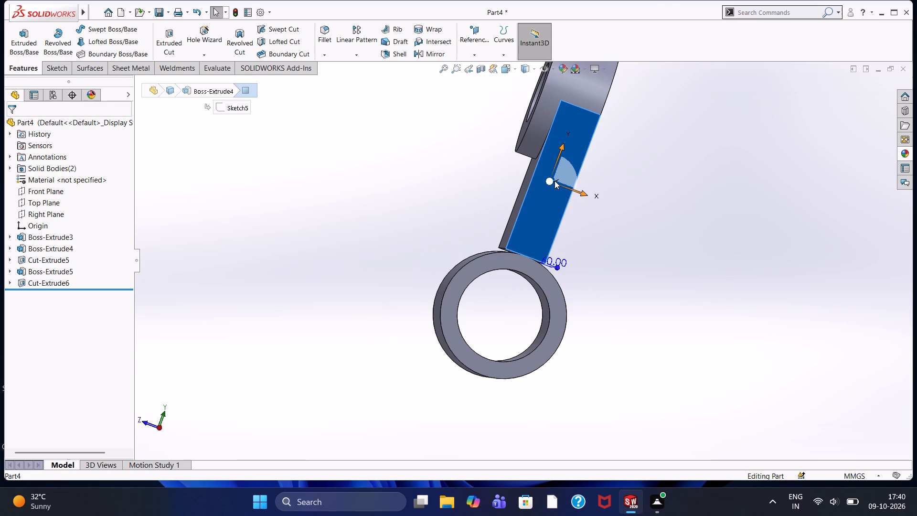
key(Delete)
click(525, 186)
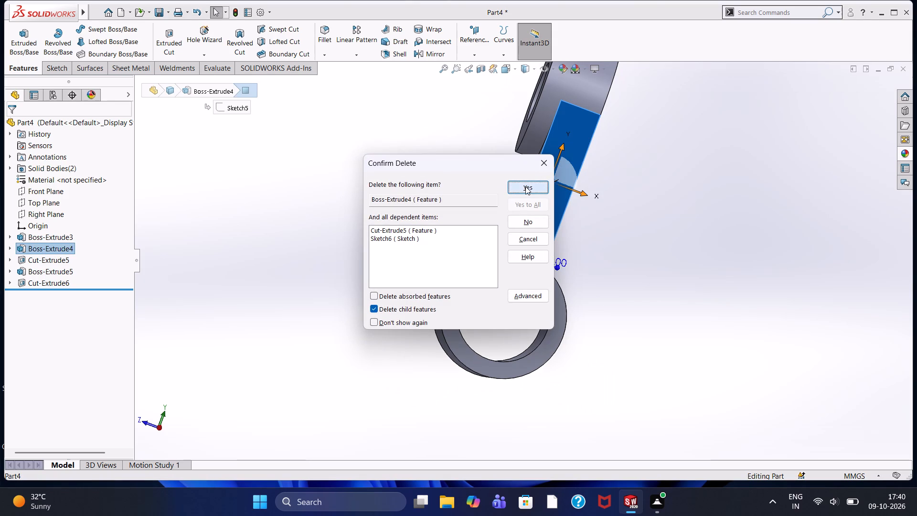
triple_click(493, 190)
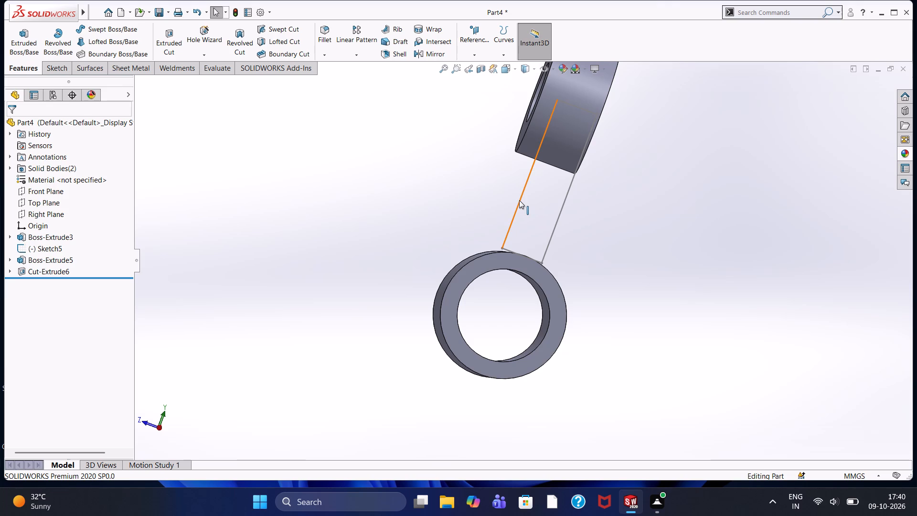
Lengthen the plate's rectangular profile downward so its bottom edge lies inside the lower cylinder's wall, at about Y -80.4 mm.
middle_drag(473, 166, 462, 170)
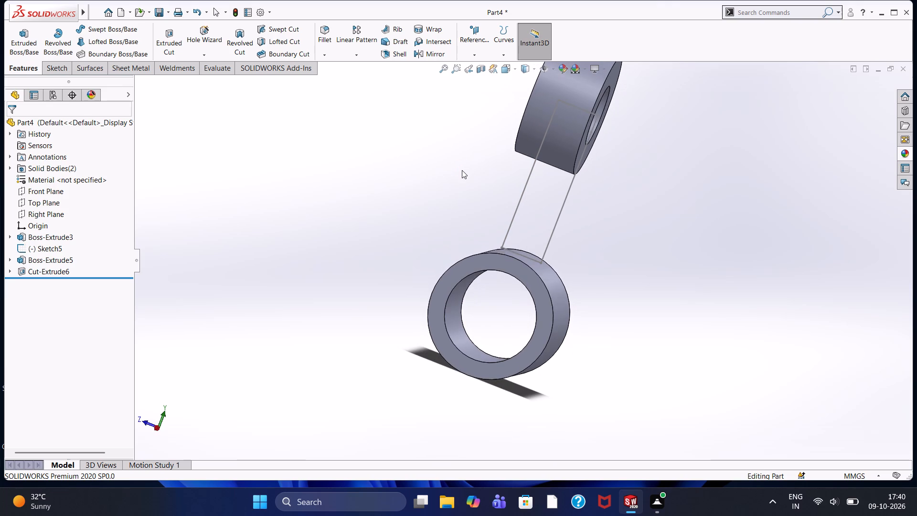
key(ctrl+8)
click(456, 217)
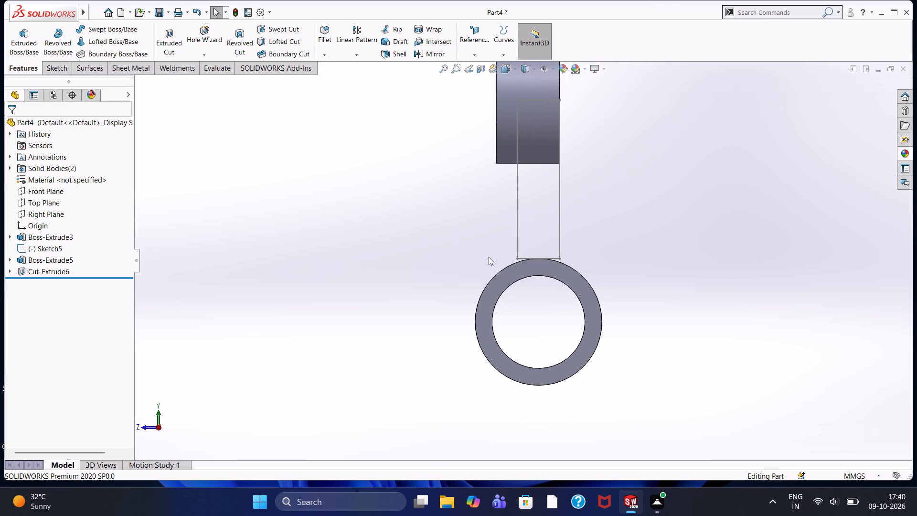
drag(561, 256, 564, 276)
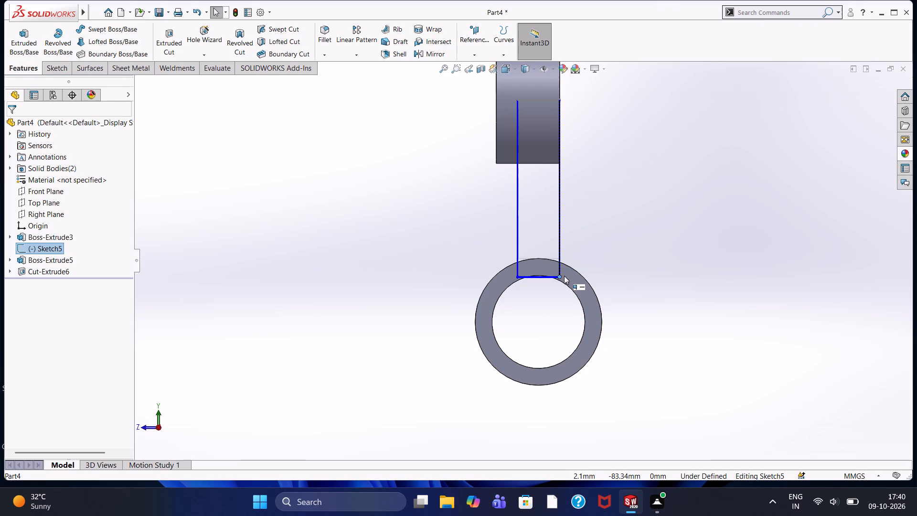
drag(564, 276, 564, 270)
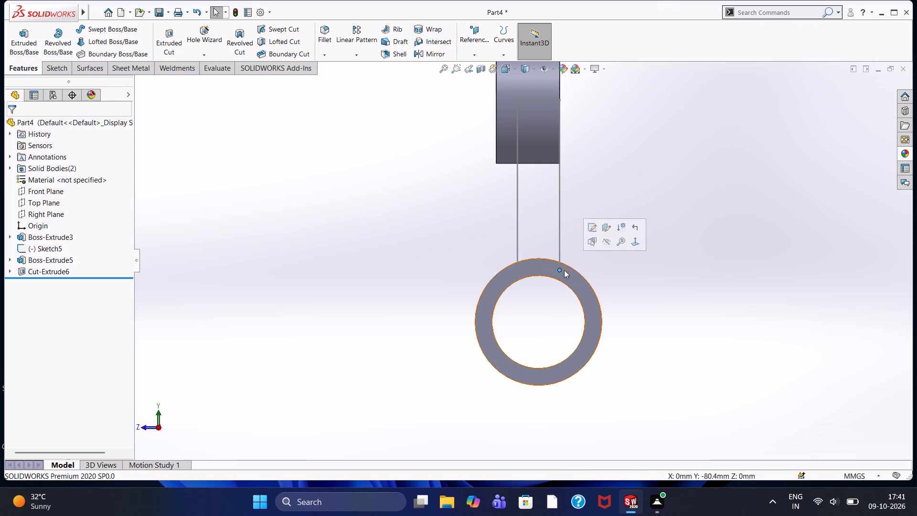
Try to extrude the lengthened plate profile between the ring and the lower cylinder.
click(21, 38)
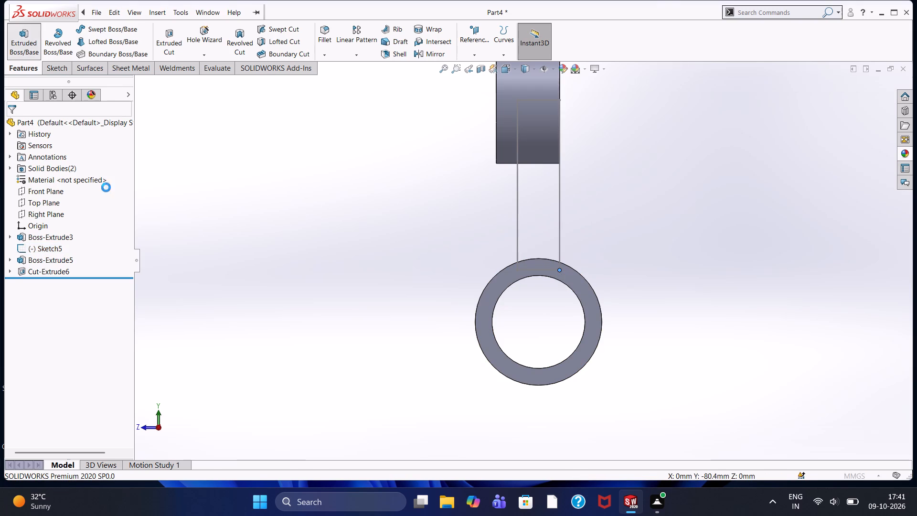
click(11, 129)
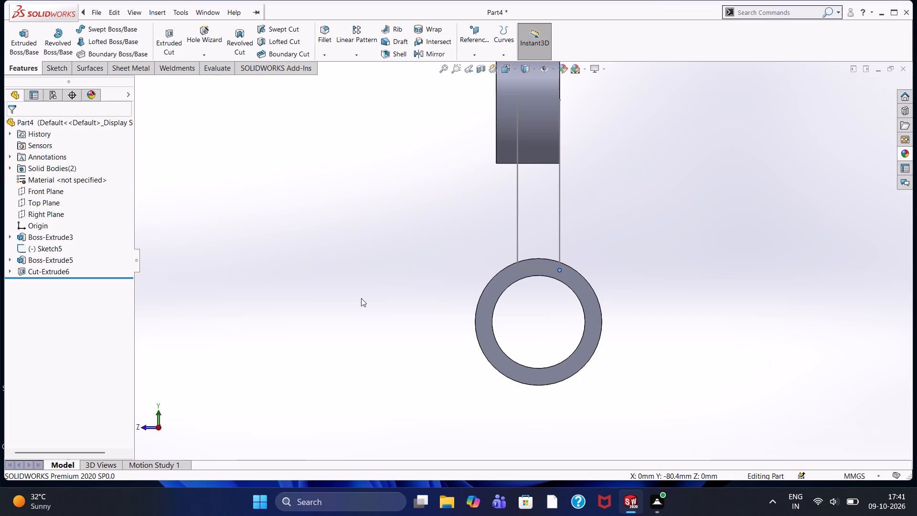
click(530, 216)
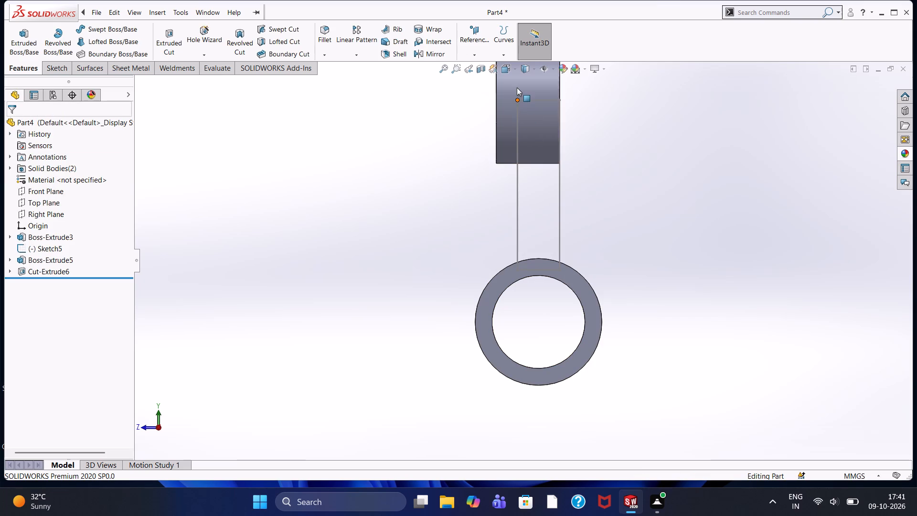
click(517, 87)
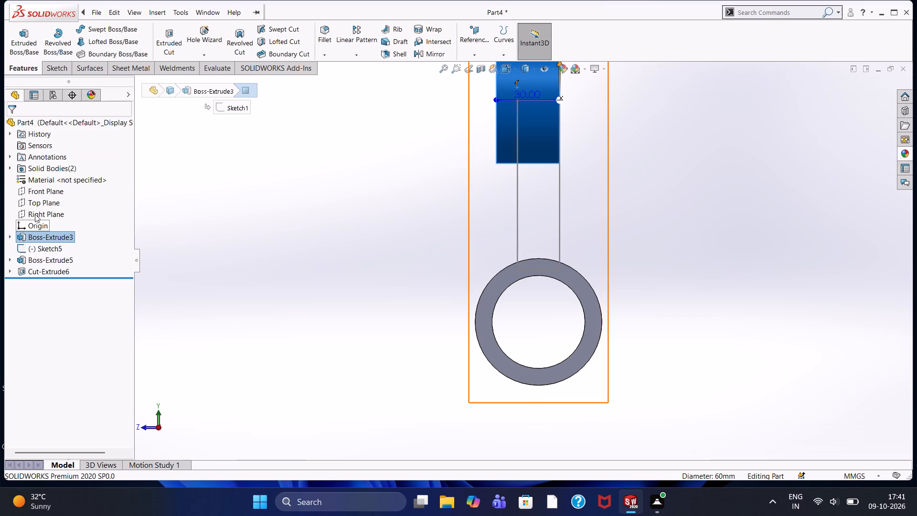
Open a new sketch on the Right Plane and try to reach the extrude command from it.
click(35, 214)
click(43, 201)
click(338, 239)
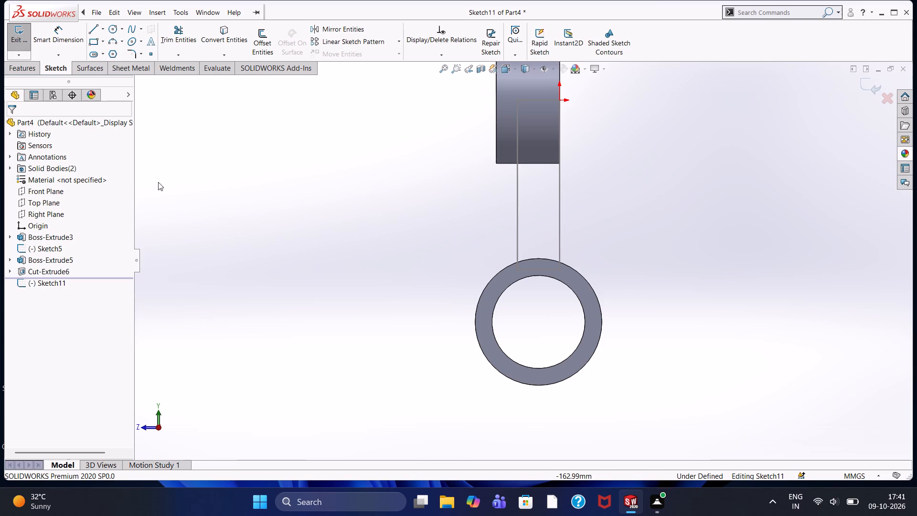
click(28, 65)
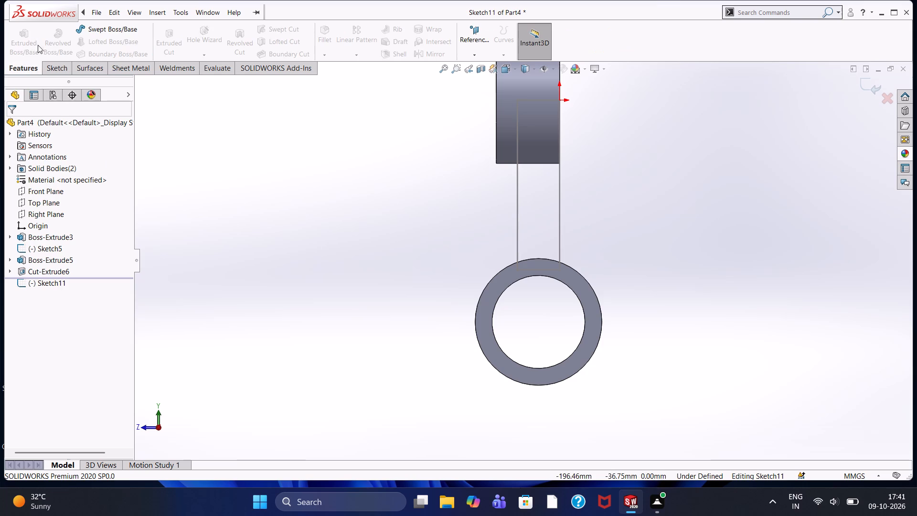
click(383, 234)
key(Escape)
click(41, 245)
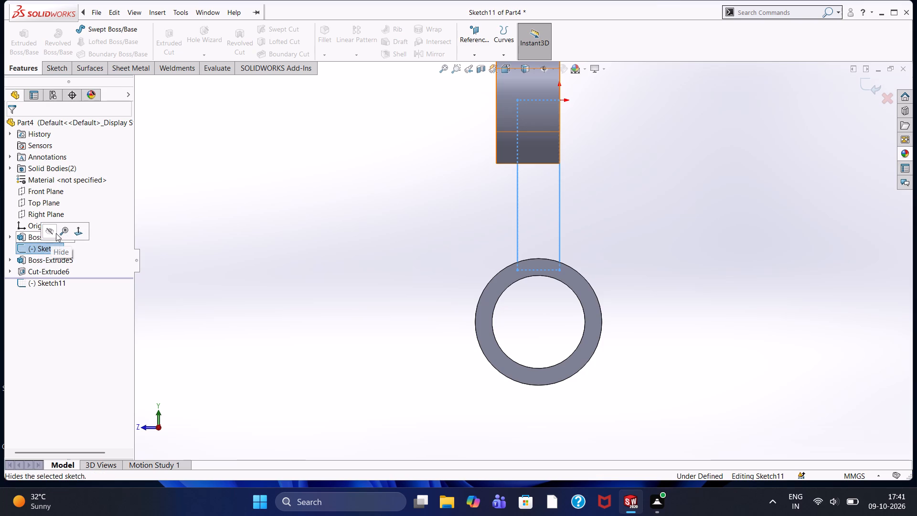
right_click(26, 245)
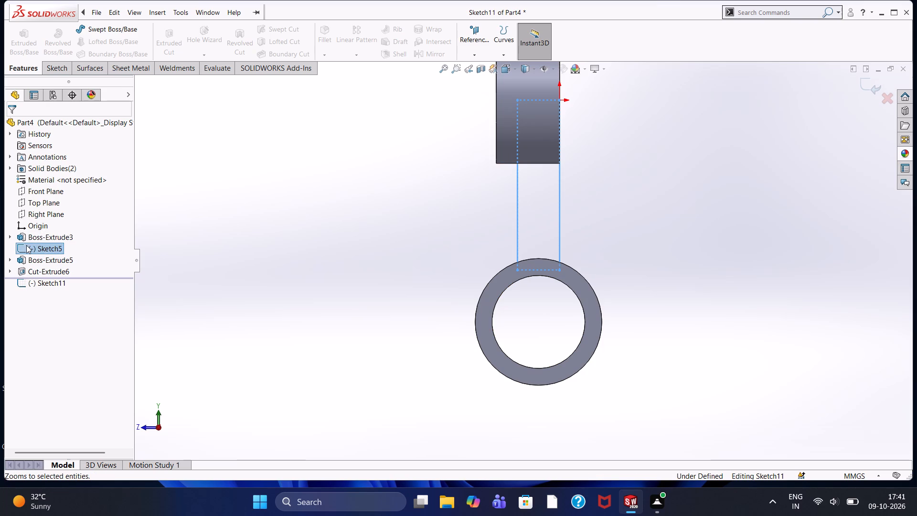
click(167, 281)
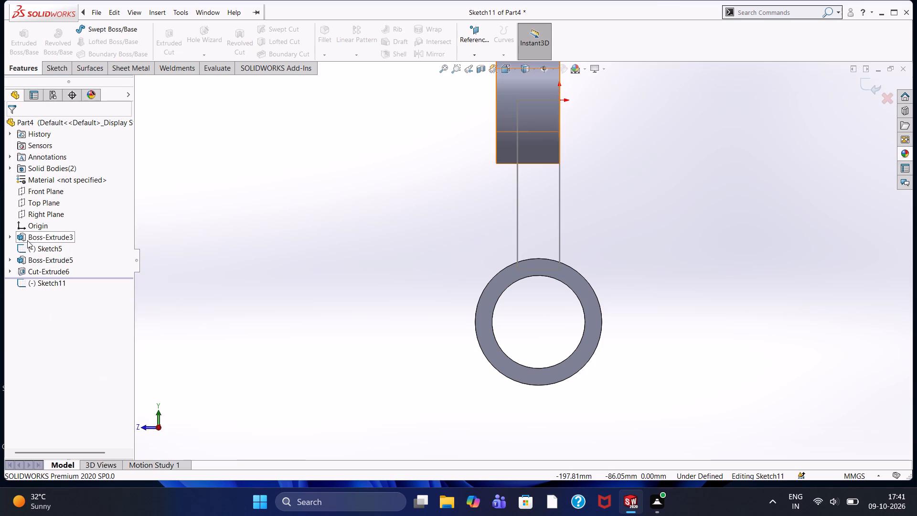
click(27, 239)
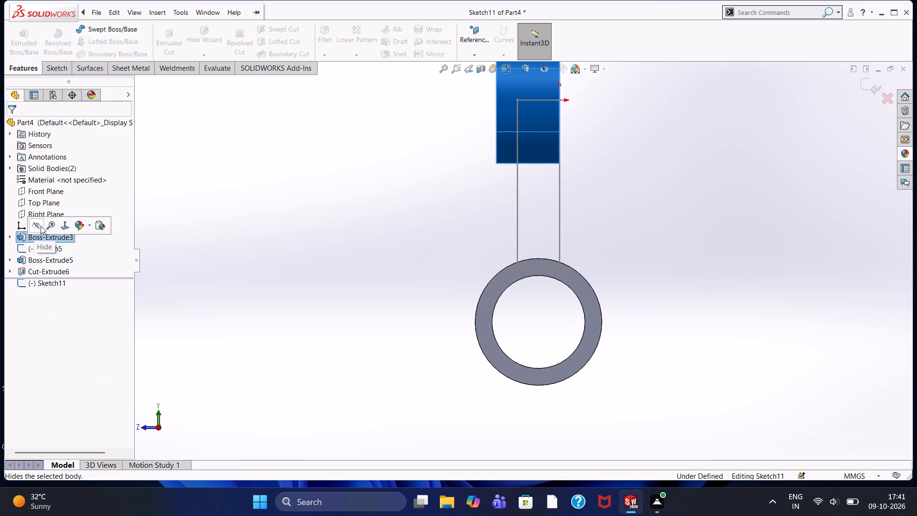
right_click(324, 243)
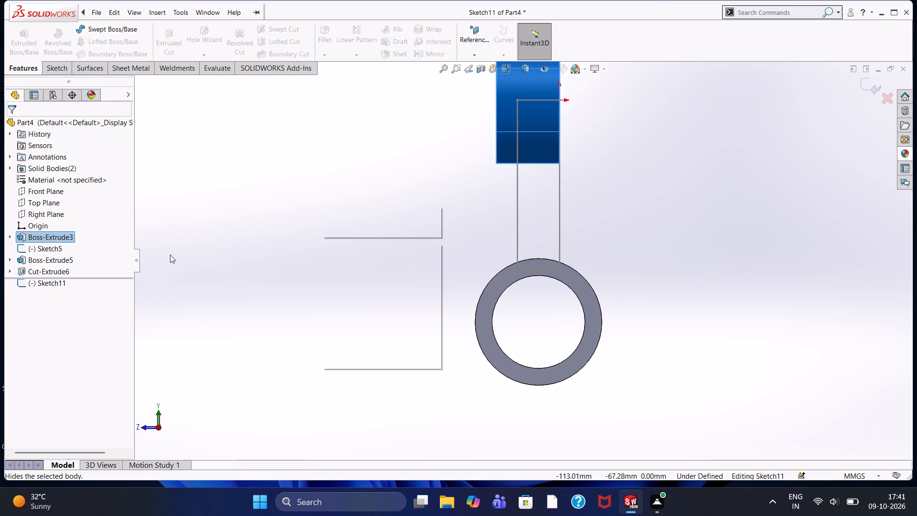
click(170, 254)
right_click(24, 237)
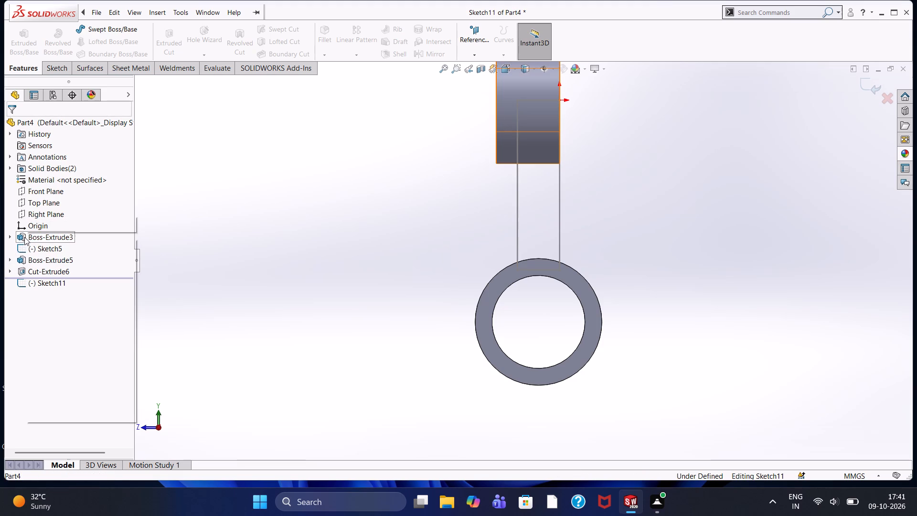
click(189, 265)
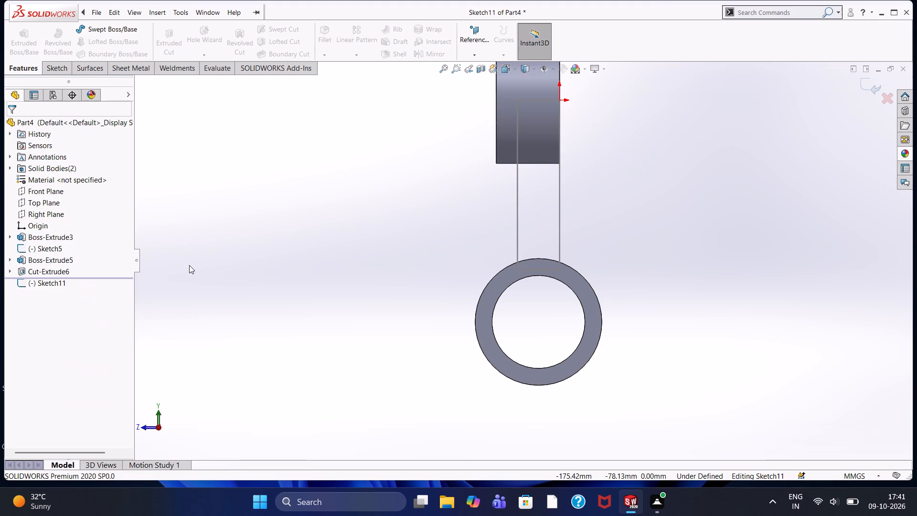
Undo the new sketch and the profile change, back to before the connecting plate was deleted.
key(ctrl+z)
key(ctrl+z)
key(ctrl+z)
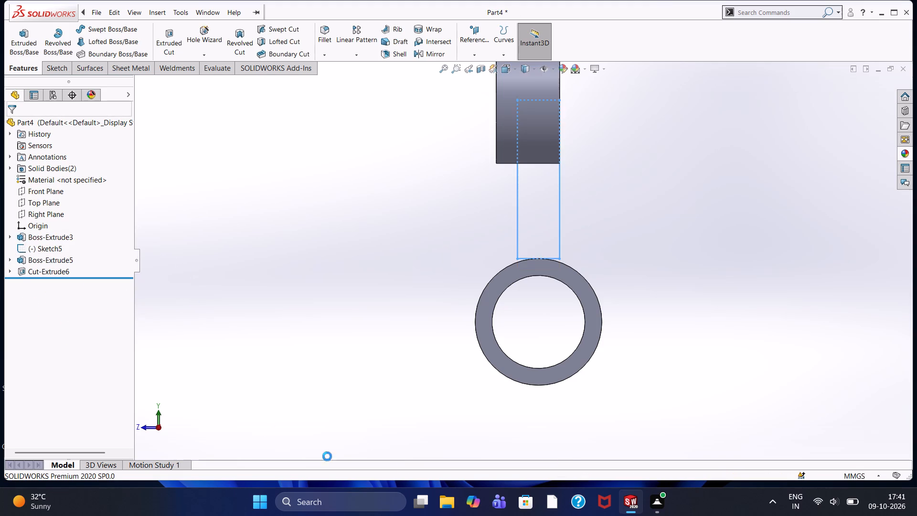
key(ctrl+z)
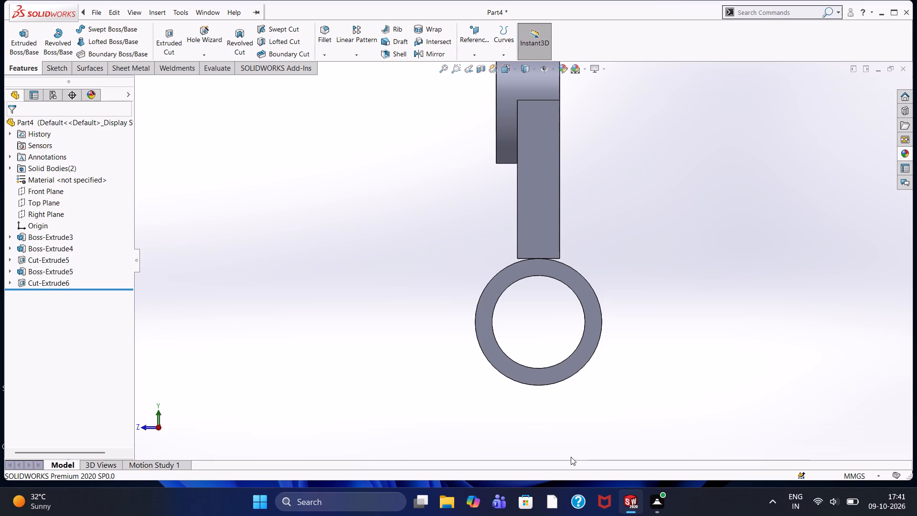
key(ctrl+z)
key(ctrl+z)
Undo the lower cylinder's bore cut and its circle, back to the empty sketch on the cylinder's end face.
key(ctrl+z)
key(ctrl+z)
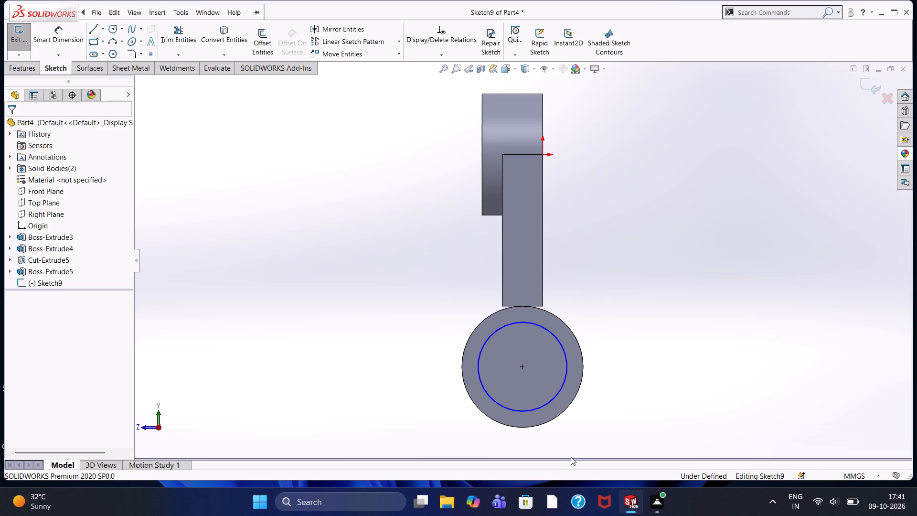
key(ctrl+z)
key(ctrl+z)
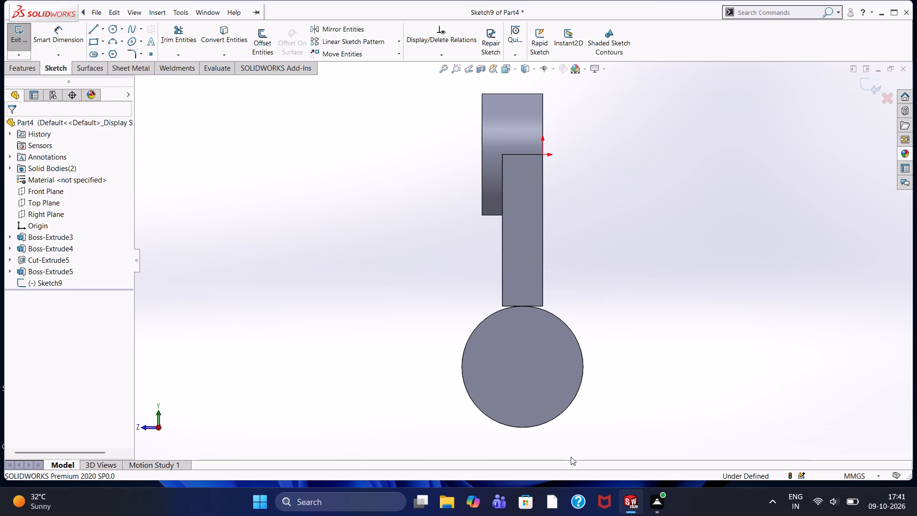
key(ctrl+z)
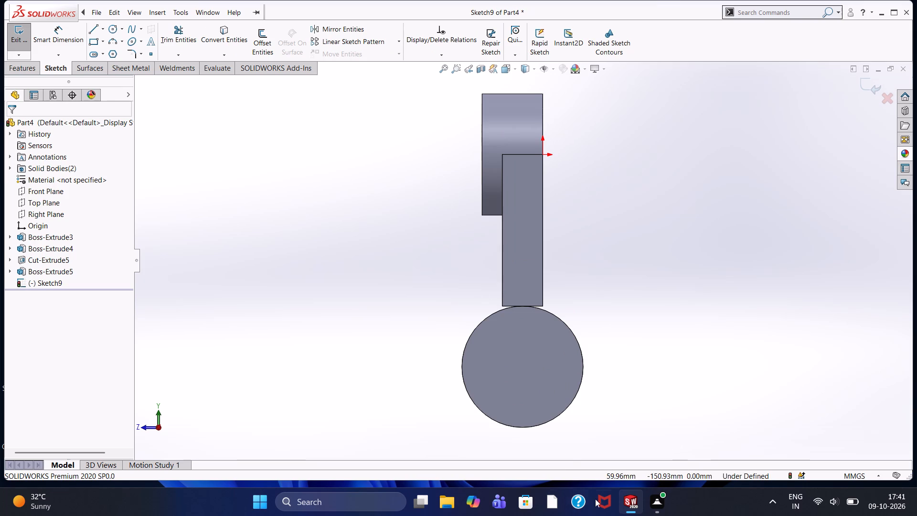
key(ctrl+z)
key(ctrl+z)
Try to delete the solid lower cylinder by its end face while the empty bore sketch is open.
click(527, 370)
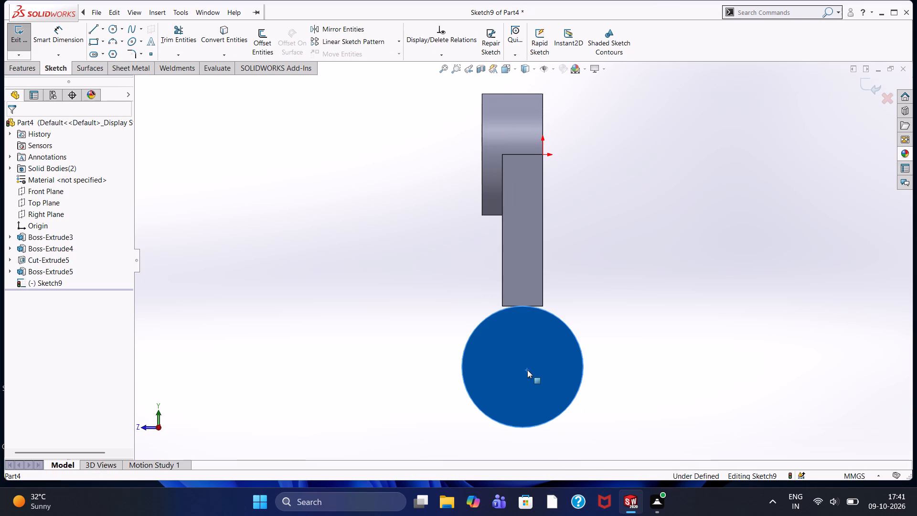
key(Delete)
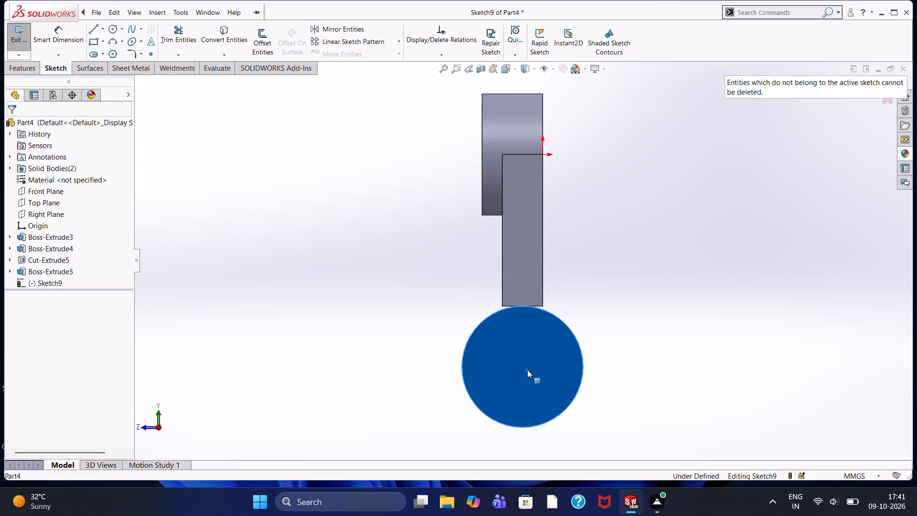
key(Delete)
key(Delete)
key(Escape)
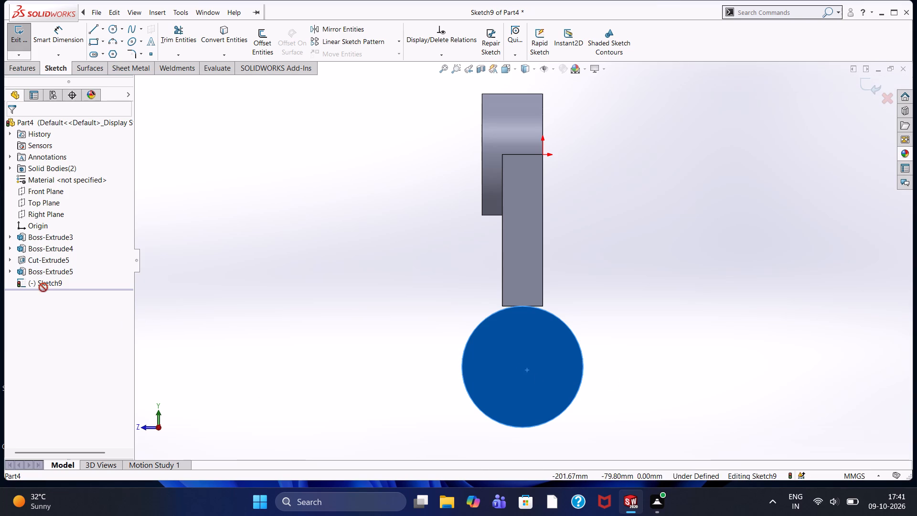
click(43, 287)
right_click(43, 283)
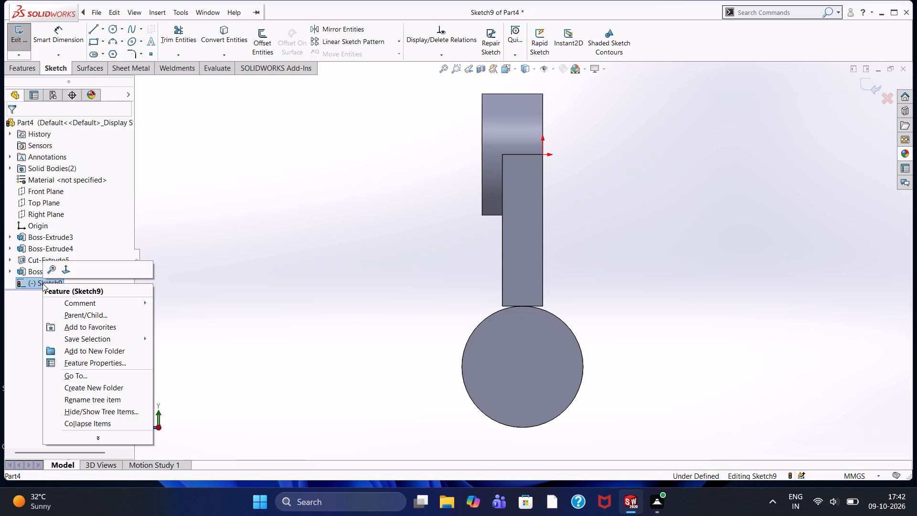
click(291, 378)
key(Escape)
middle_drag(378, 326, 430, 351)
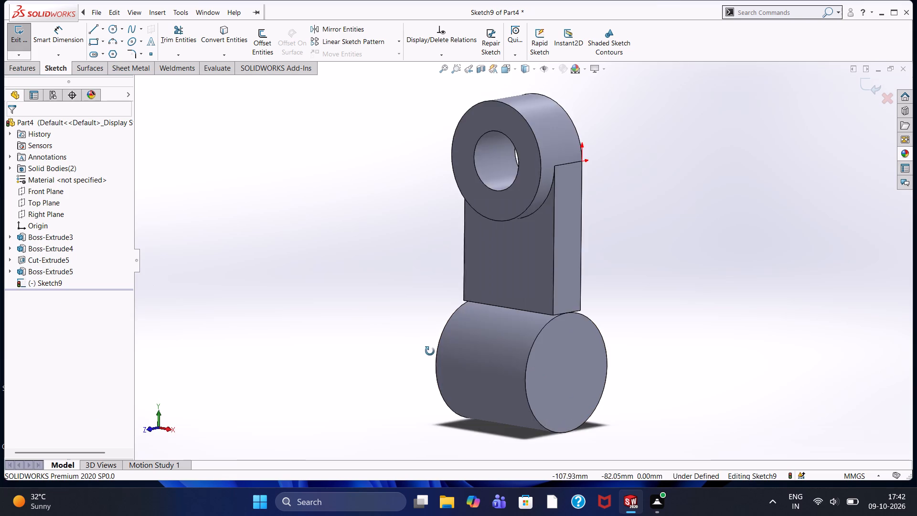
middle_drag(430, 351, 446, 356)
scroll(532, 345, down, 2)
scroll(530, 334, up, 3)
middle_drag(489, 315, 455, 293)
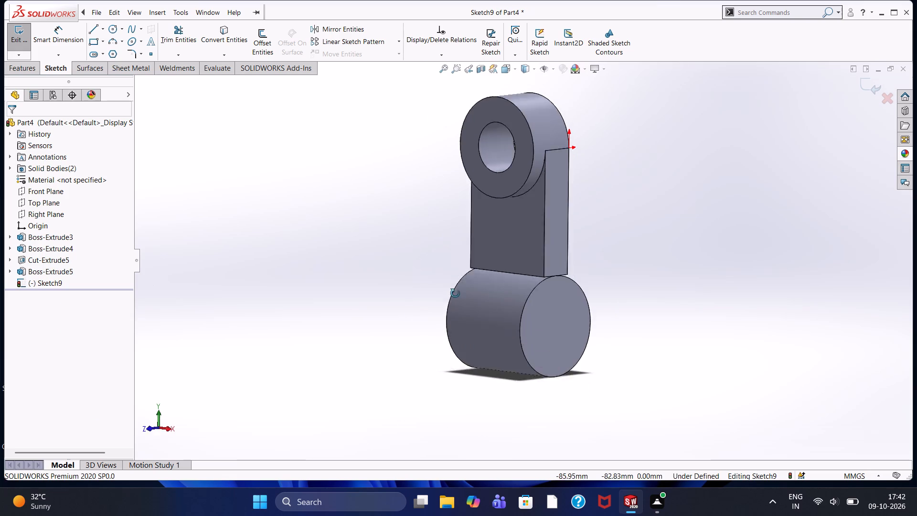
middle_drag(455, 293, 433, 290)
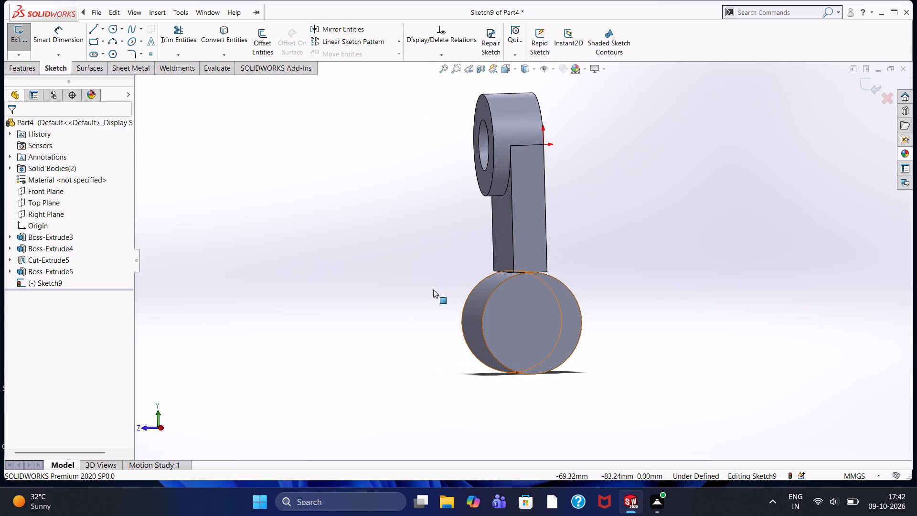
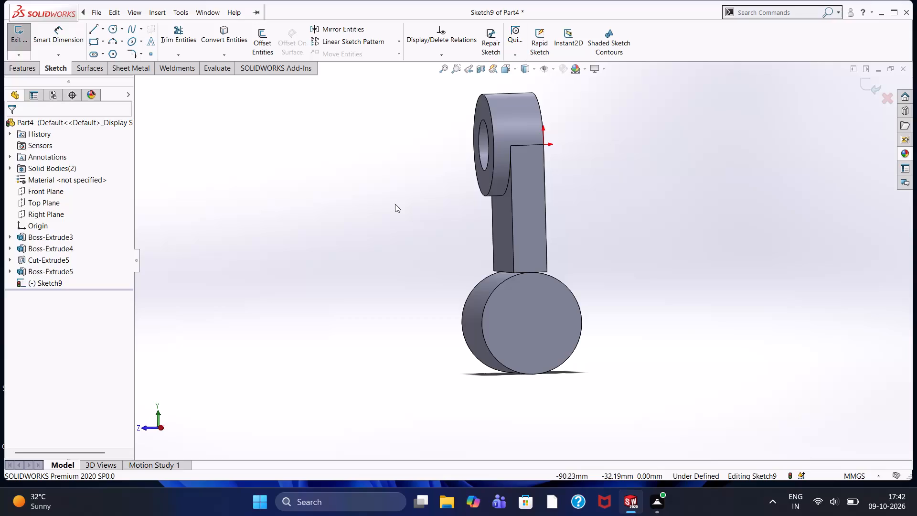
Exit the empty bore sketch on the lower cylinder's end face.
middle_drag(395, 204, 377, 223)
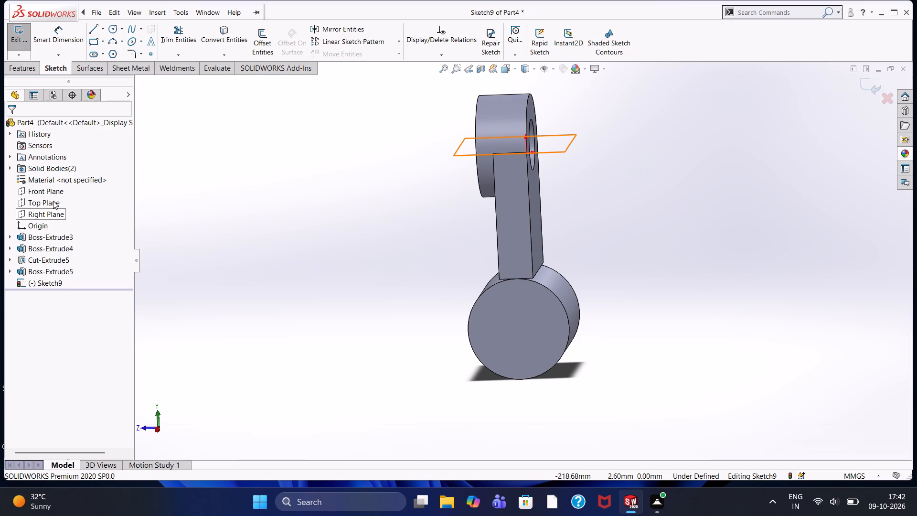
click(53, 201)
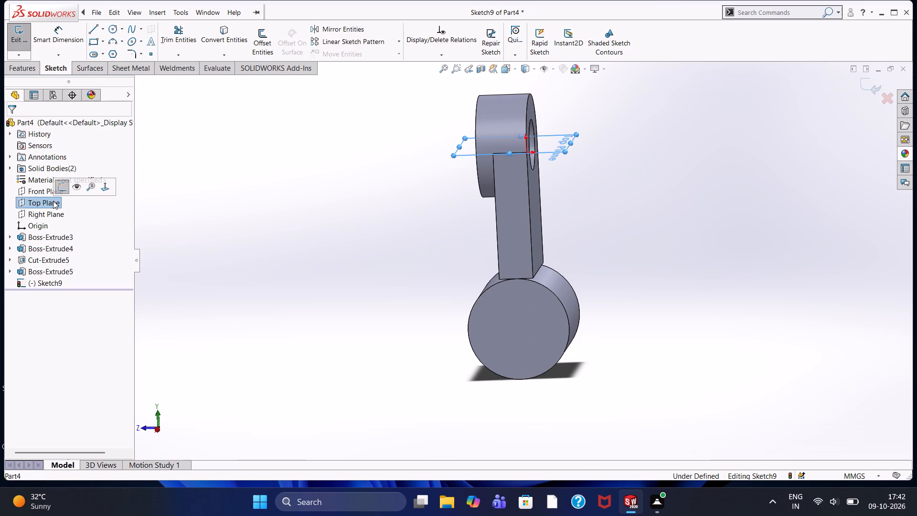
click(67, 189)
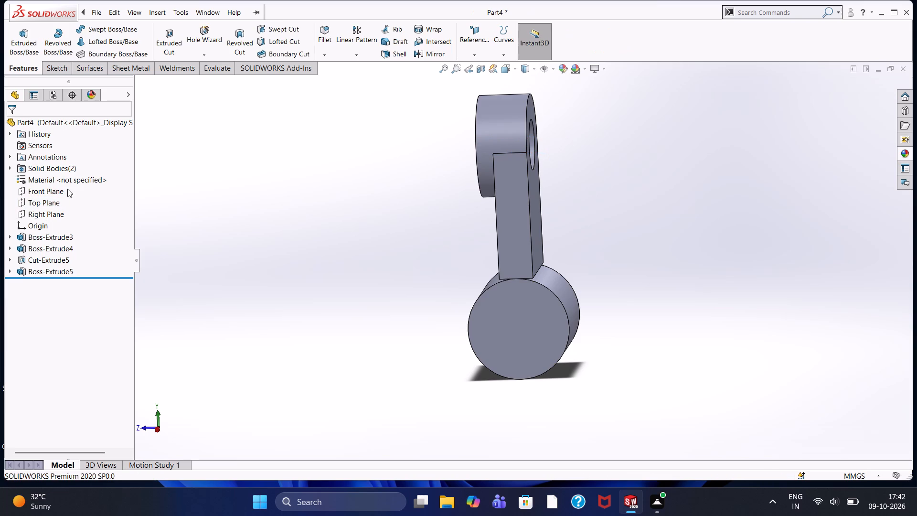
Open a new sketch on the Top Plane.
key(ctrl+8)
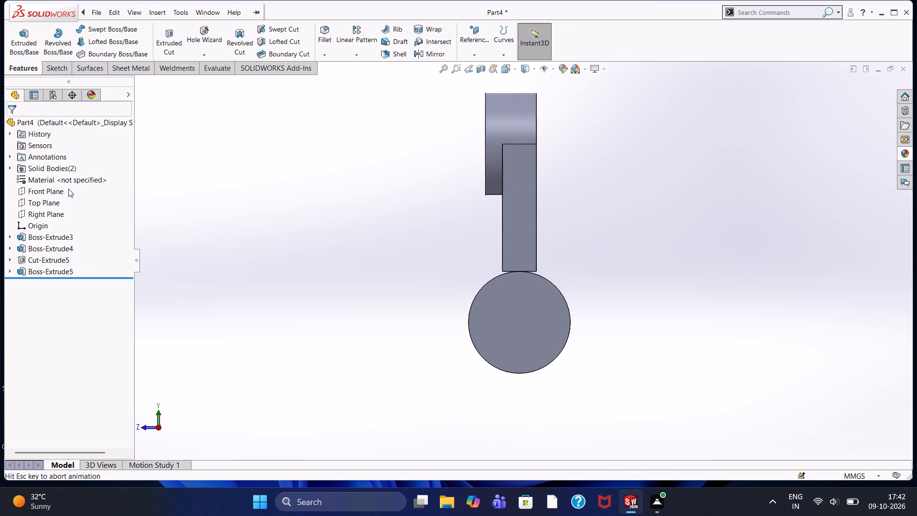
click(42, 198)
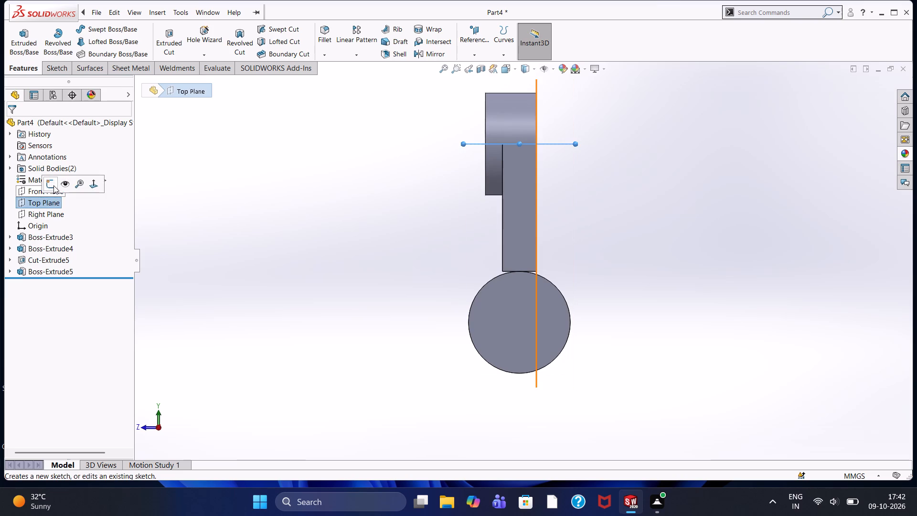
drag(53, 185, 56, 205)
key(ctrl+8)
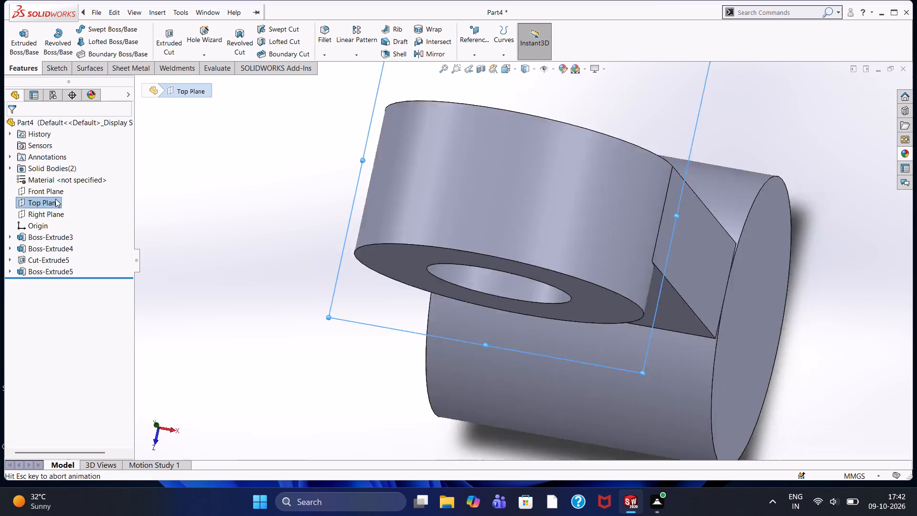
click(55, 199)
click(235, 195)
scroll(314, 181, up, 2)
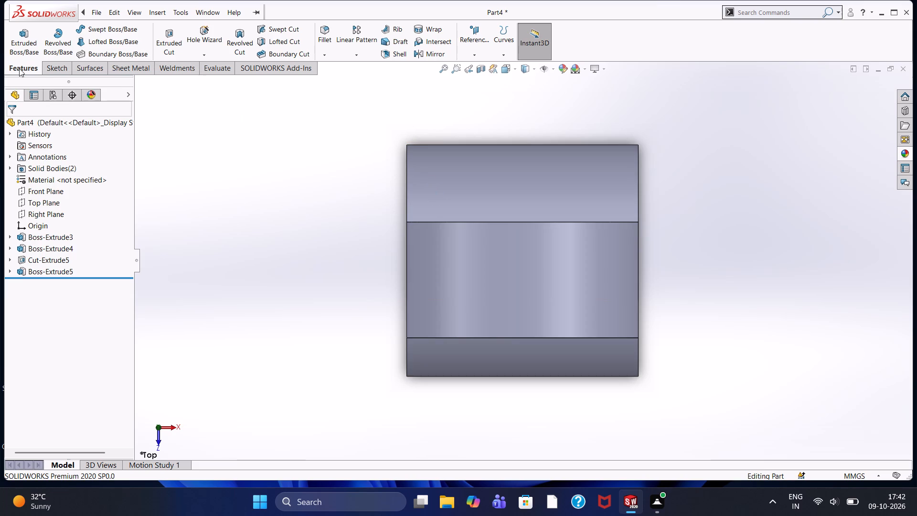
click(43, 66)
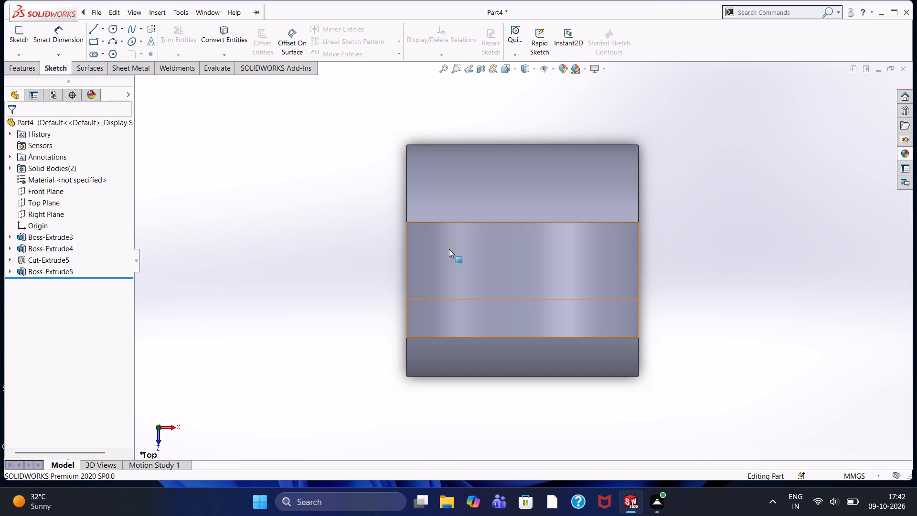
right_click(433, 242)
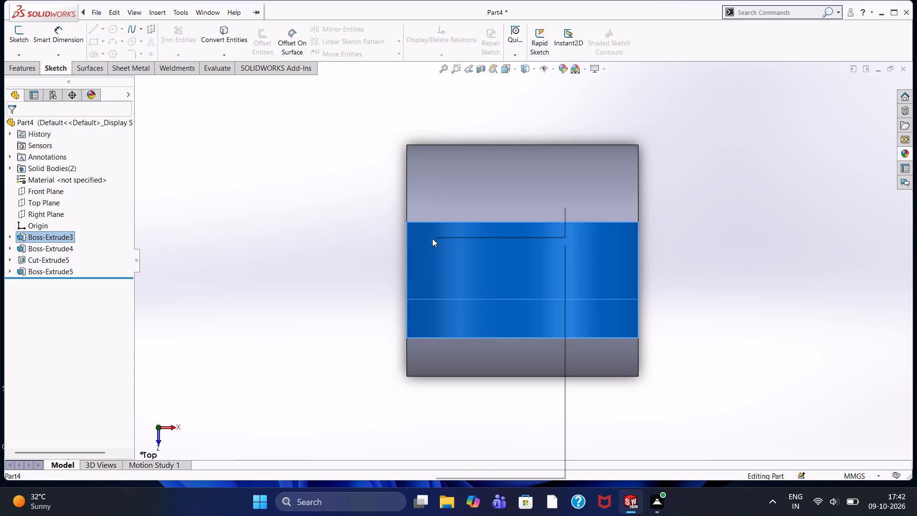
click(417, 186)
click(433, 246)
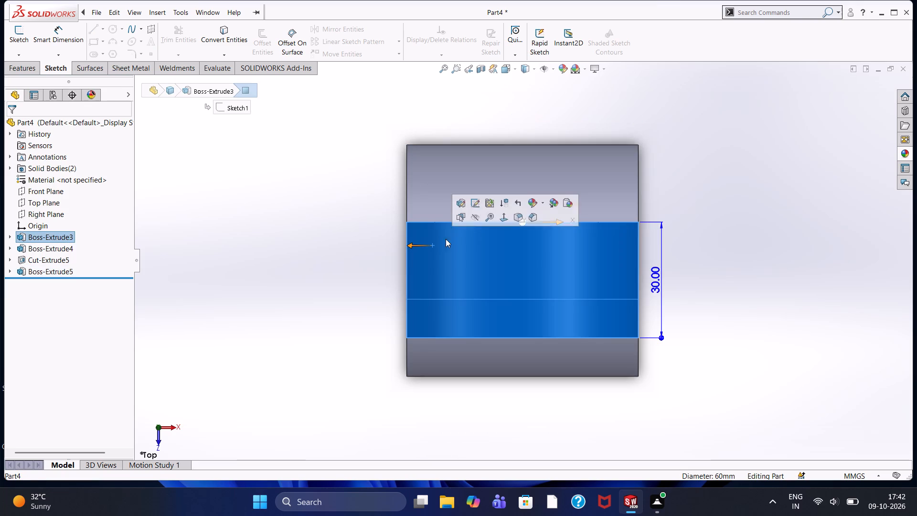
click(453, 184)
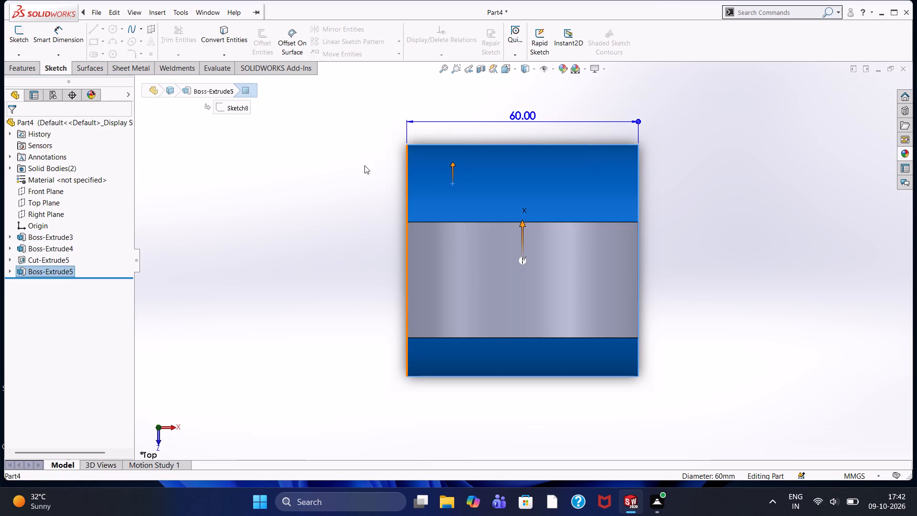
click(353, 163)
click(37, 205)
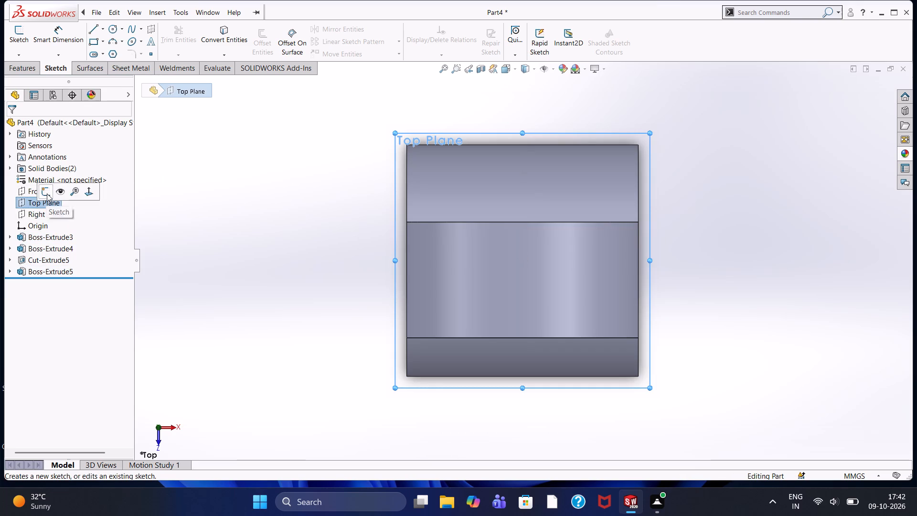
click(47, 193)
Draw a closed 60 x 60 mm square of lines starting along the ring's flat-face edge through the origin and extending away from the ring.
click(95, 28)
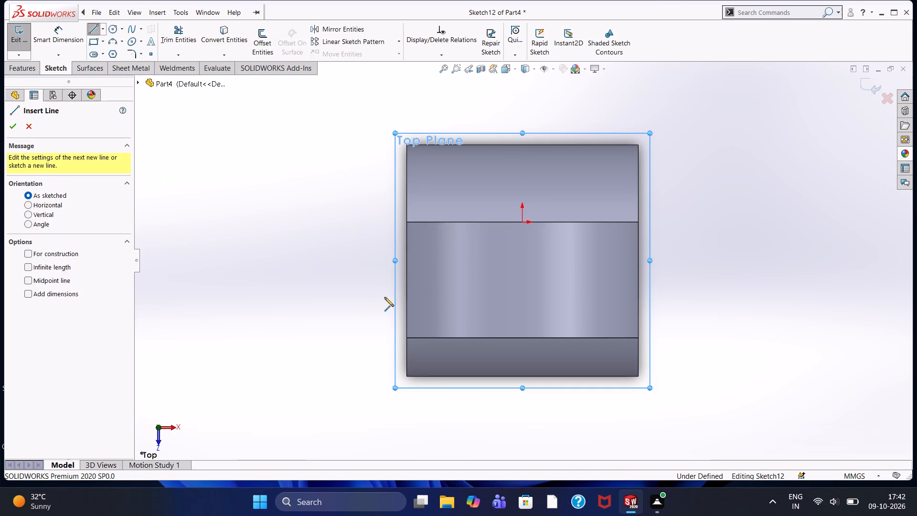
click(406, 221)
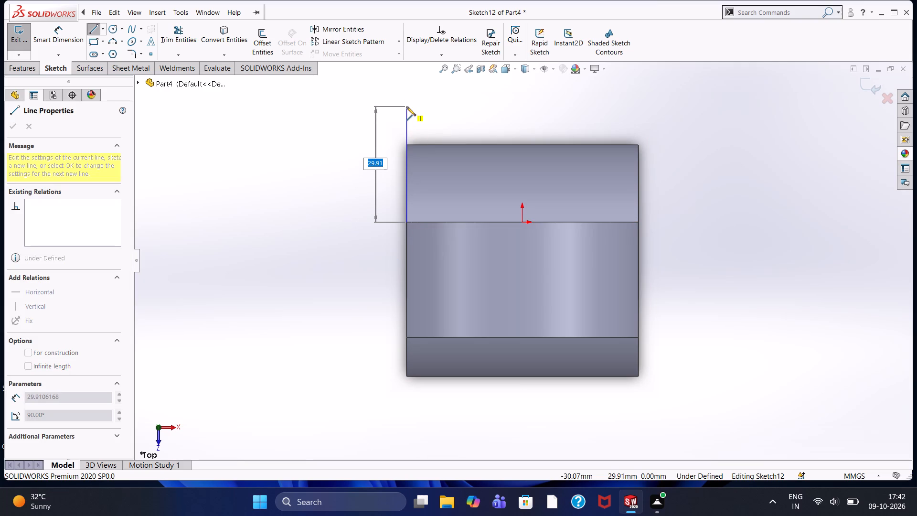
key(6)
key(0)
key(Return)
scroll(406, 107, up, 3)
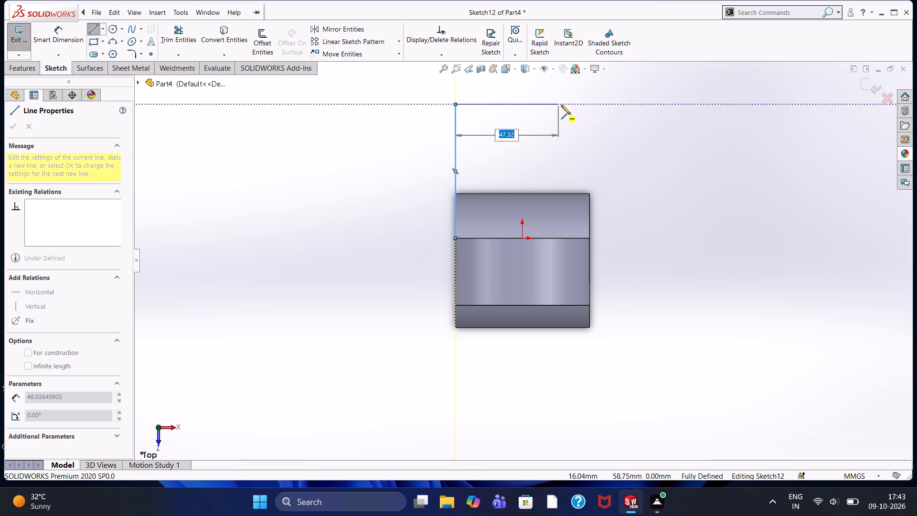
text(60)
key(Return)
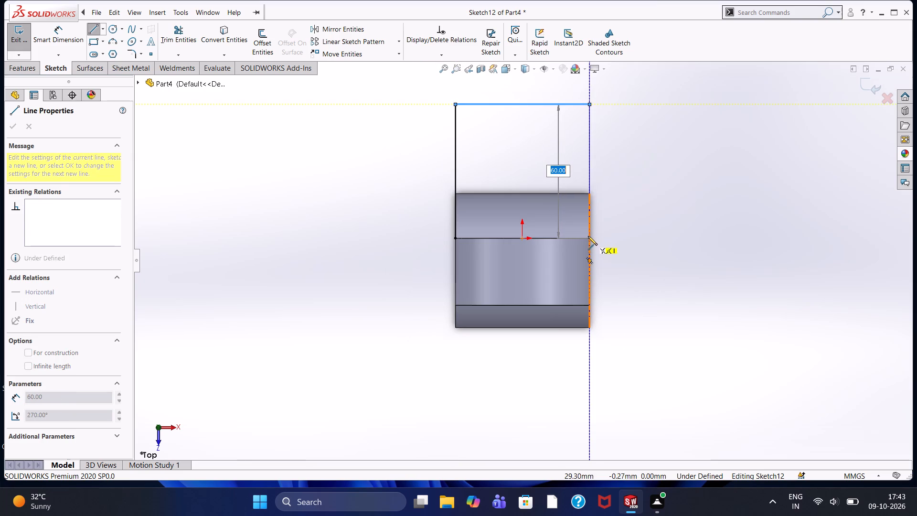
click(589, 239)
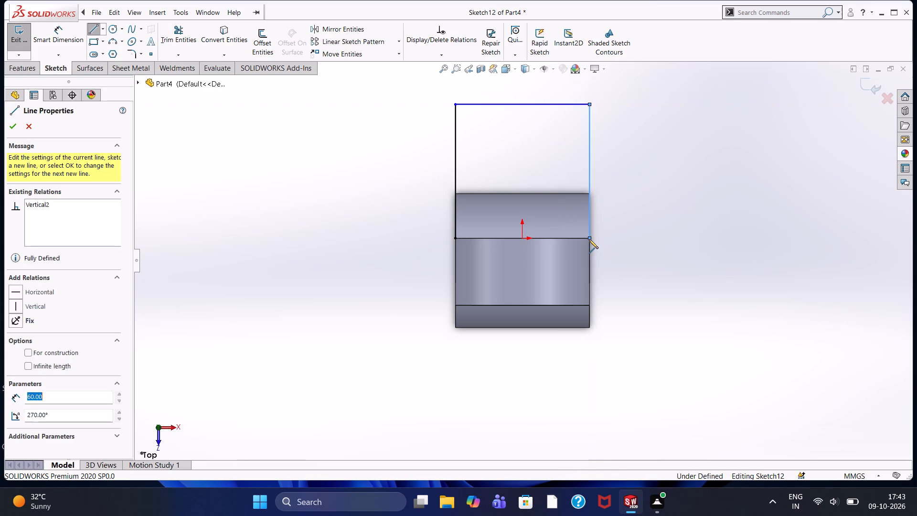
click(454, 238)
right_click(411, 160)
click(426, 169)
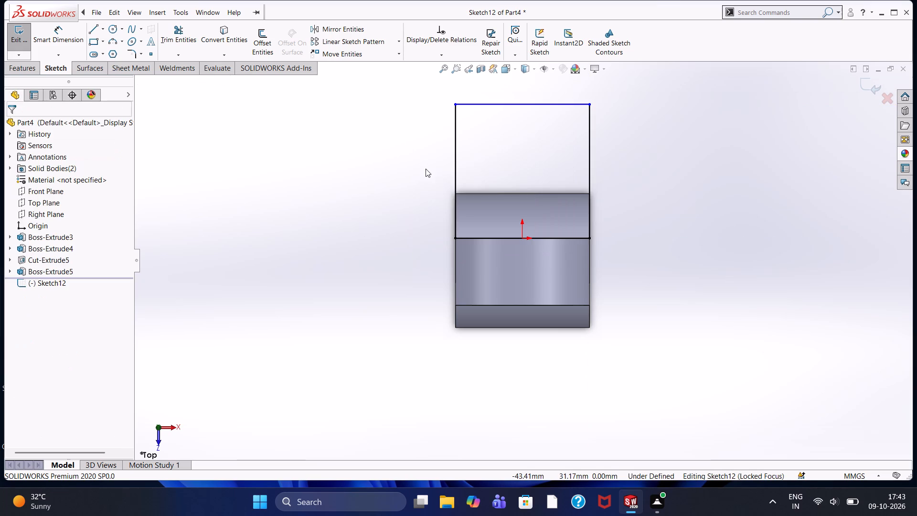
Draw a 30 mm vertical centerline from the midpoint of the square's outer edge toward the origin.
click(104, 31)
click(115, 55)
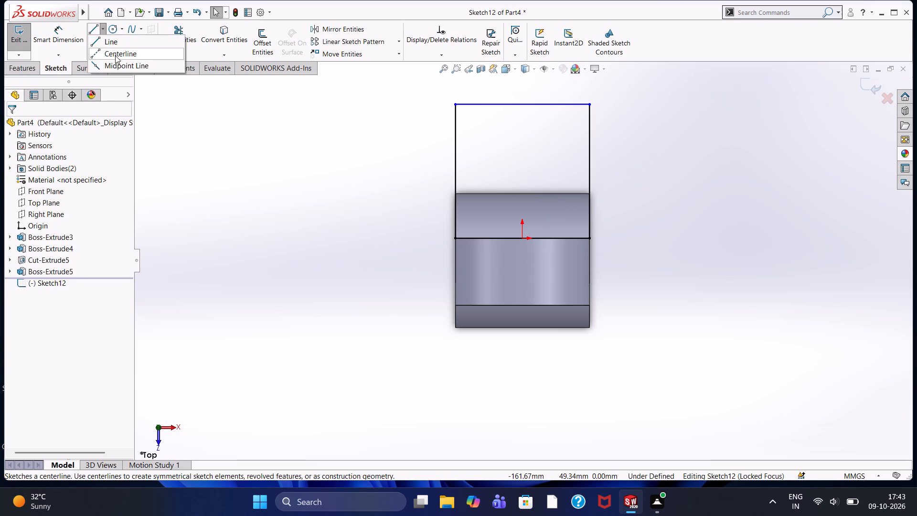
click(522, 105)
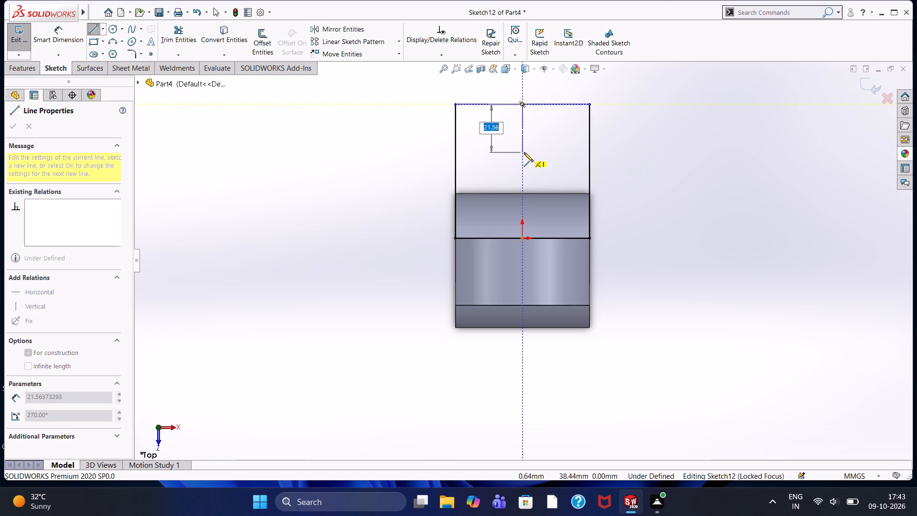
text(30)
key(Return)
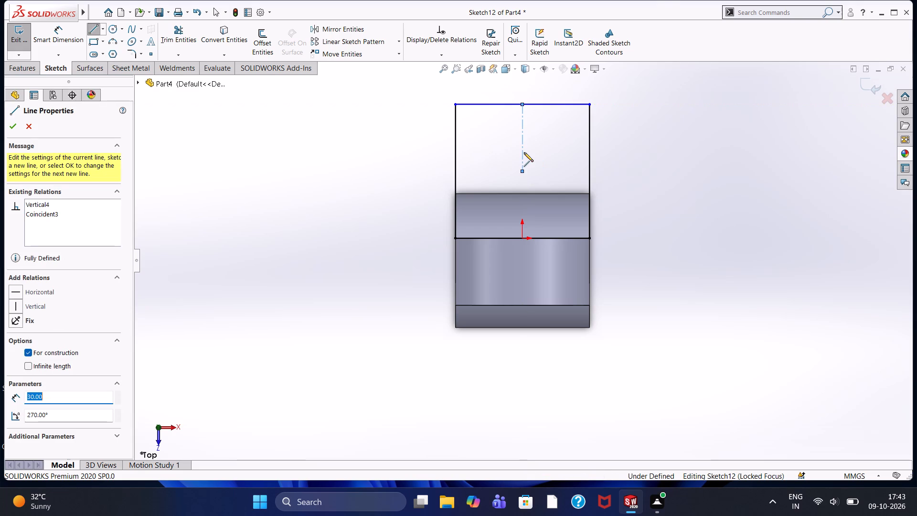
key(Escape)
Delete the square's outer horizontal edge opposite the origin.
click(494, 104)
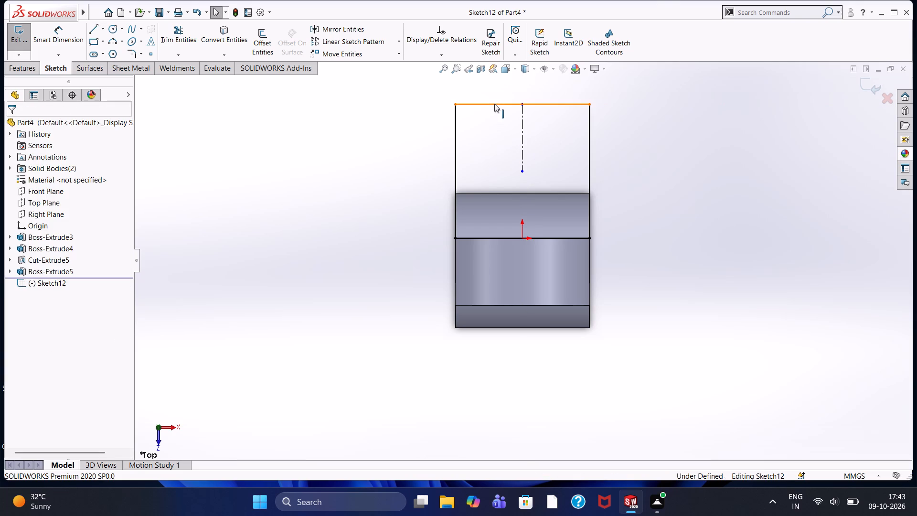
key(Delete)
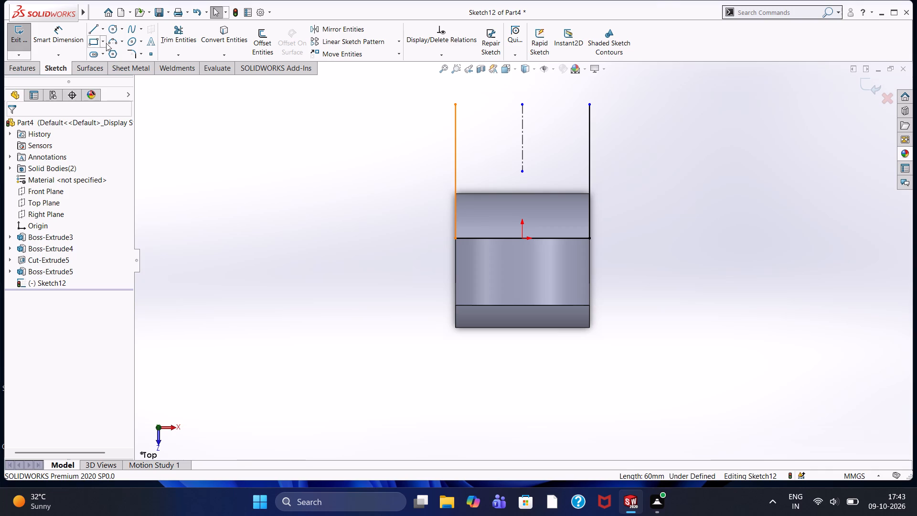
Draw a circle with a 30 mm radius centred on the free end of the centerline, with diameter dimensions switched off.
click(116, 28)
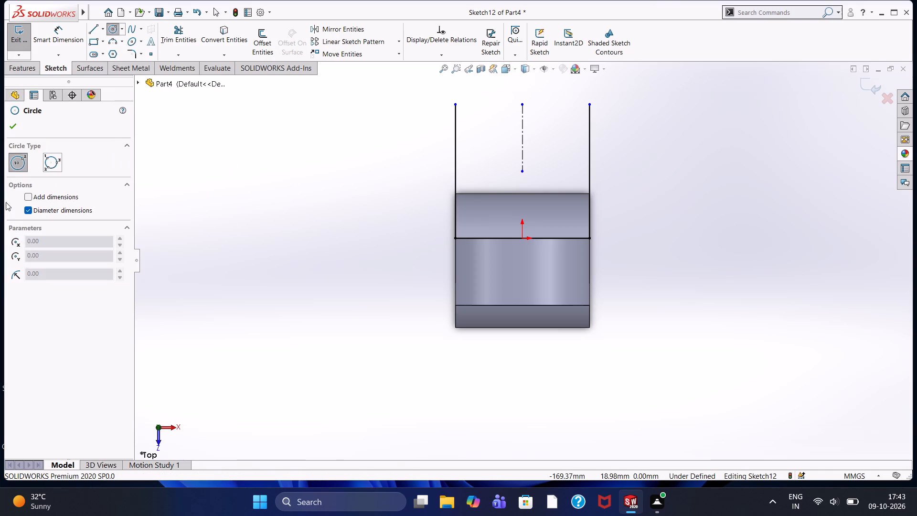
click(28, 209)
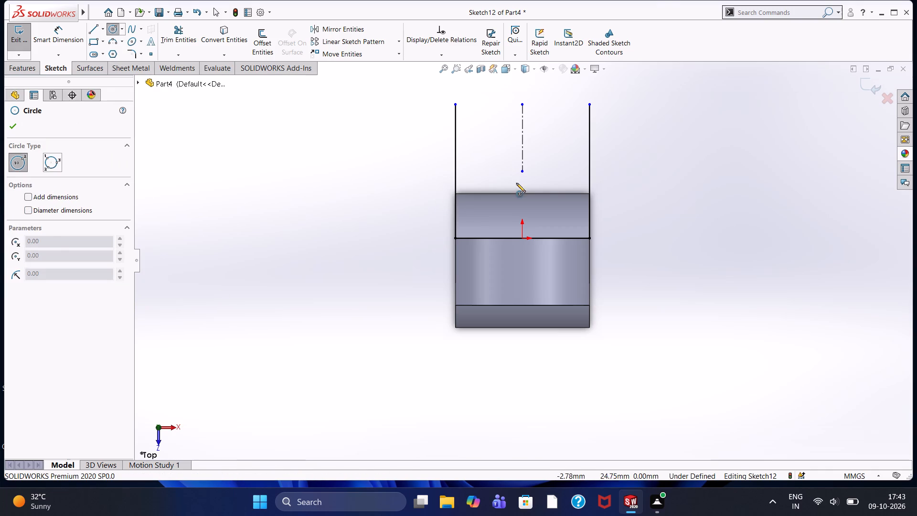
click(521, 173)
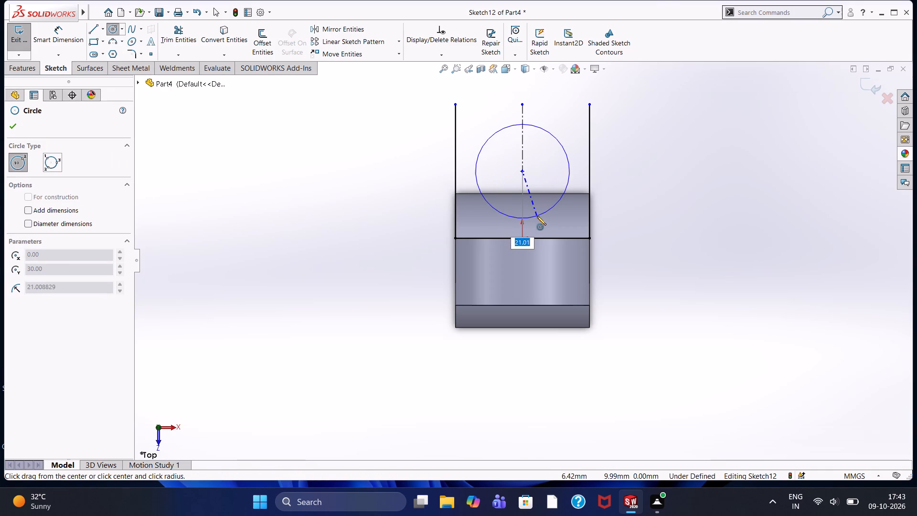
text(30)
key(Return)
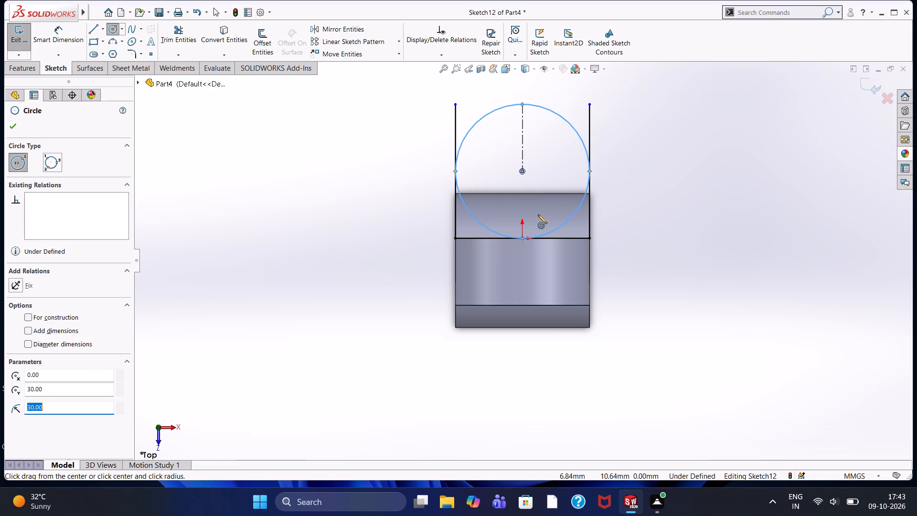
key(Escape)
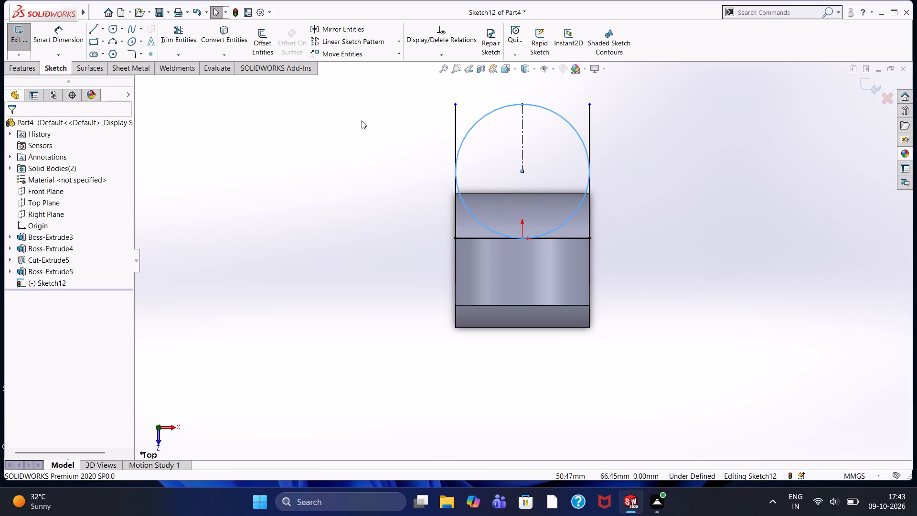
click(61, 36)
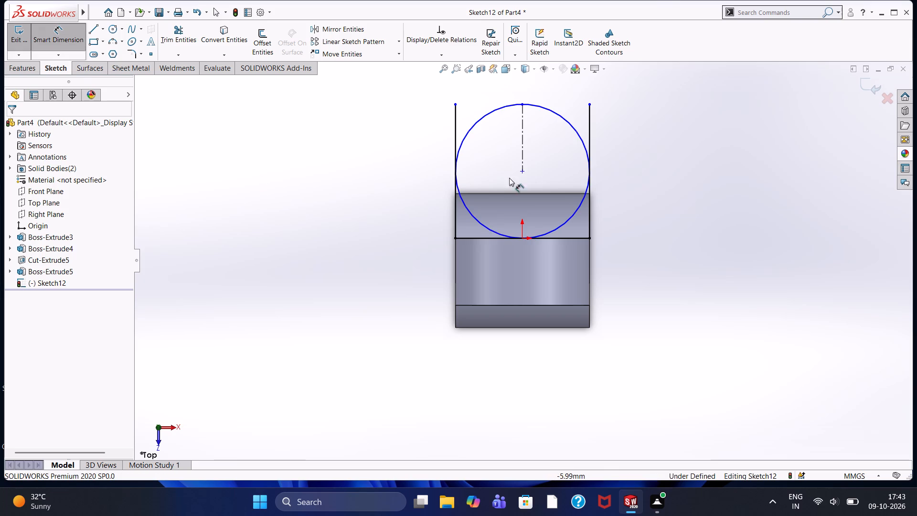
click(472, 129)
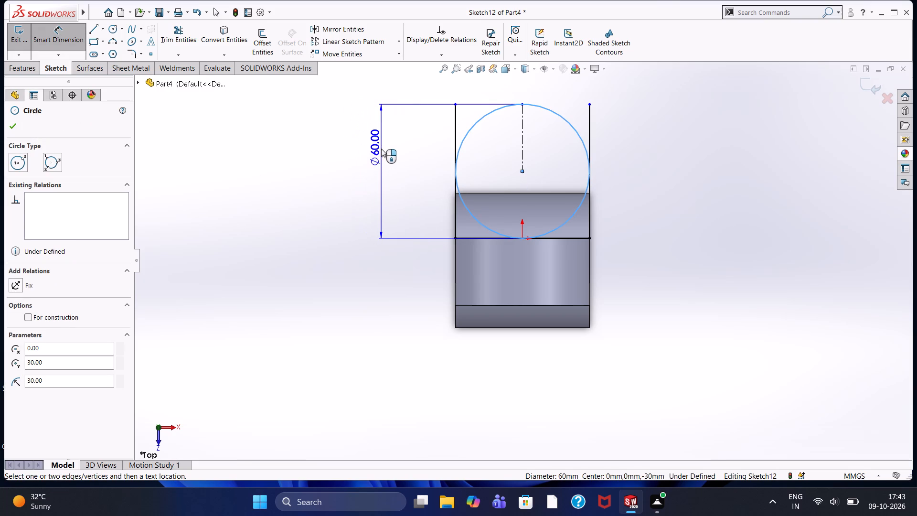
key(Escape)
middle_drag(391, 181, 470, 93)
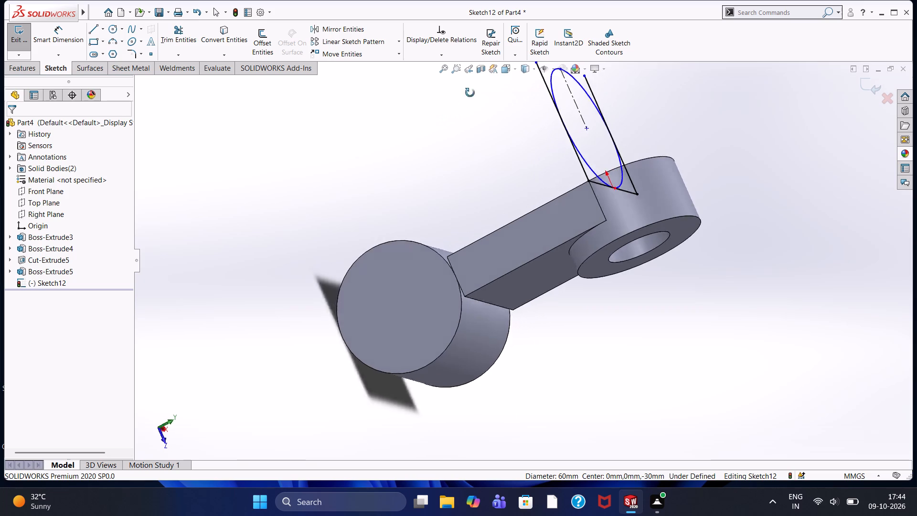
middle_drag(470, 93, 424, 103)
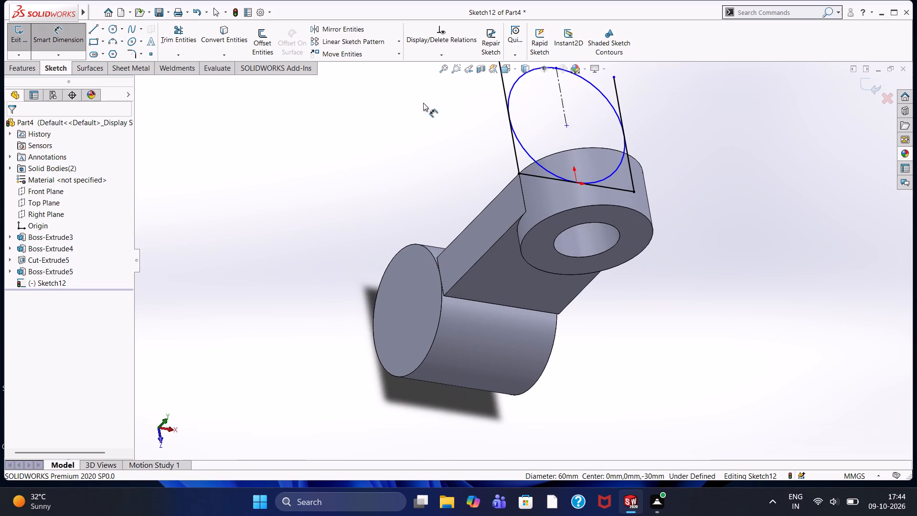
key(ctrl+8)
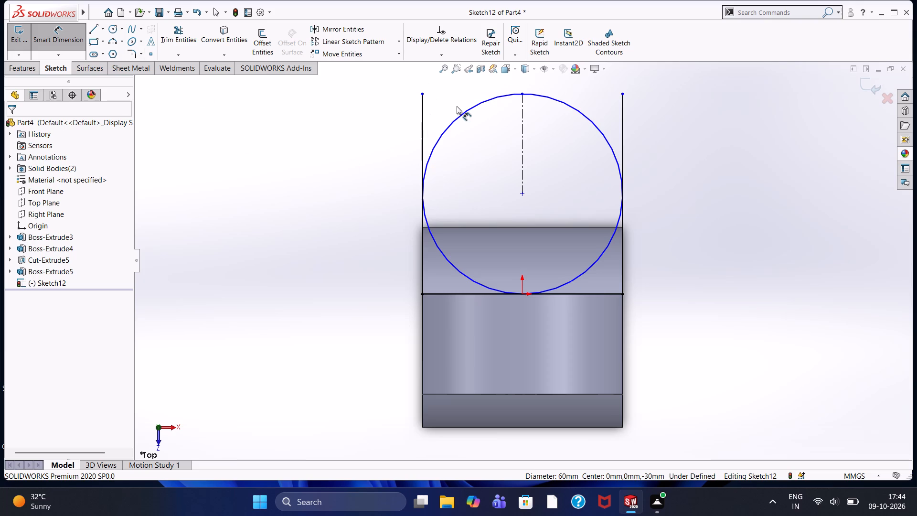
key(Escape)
Delete the 30 mm radius circle centred on the centerline's free end.
click(480, 105)
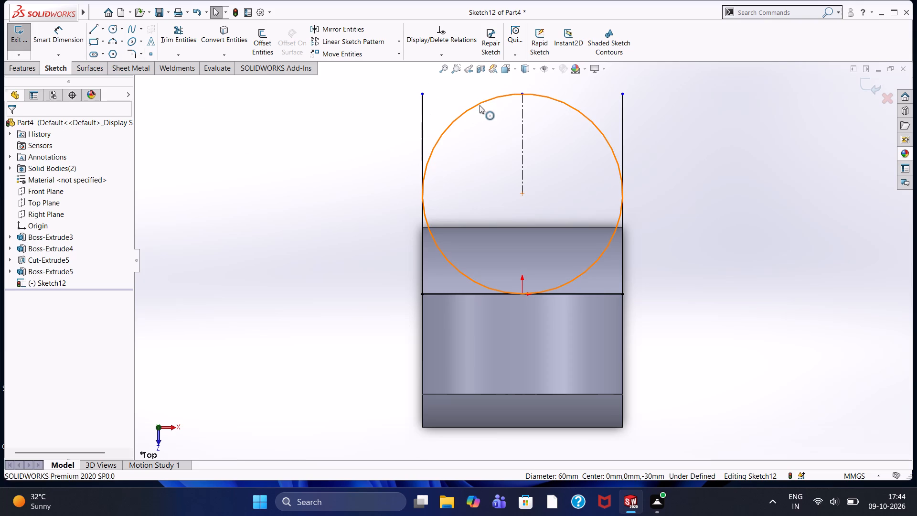
key(Delete)
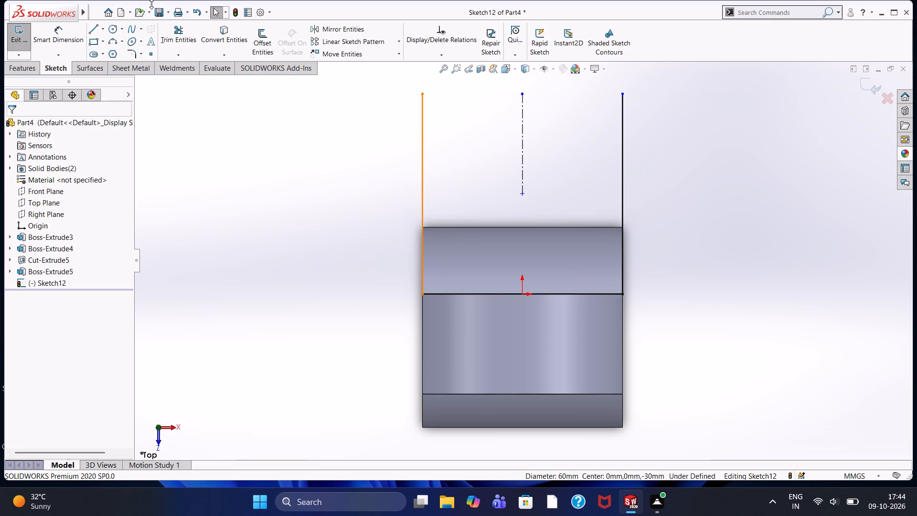
Draw a 3-point arc with a 30 mm radius joining the free ends of the two side lines, bulging away from the ring.
click(116, 39)
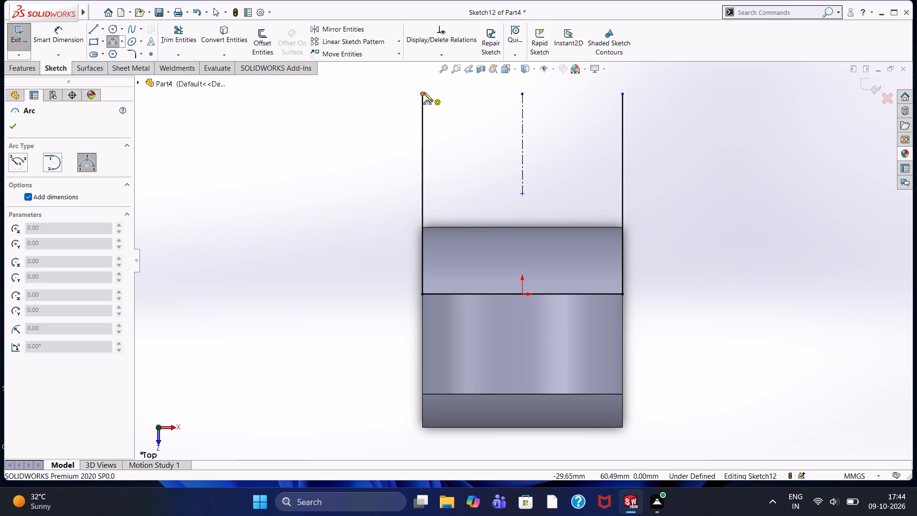
click(423, 93)
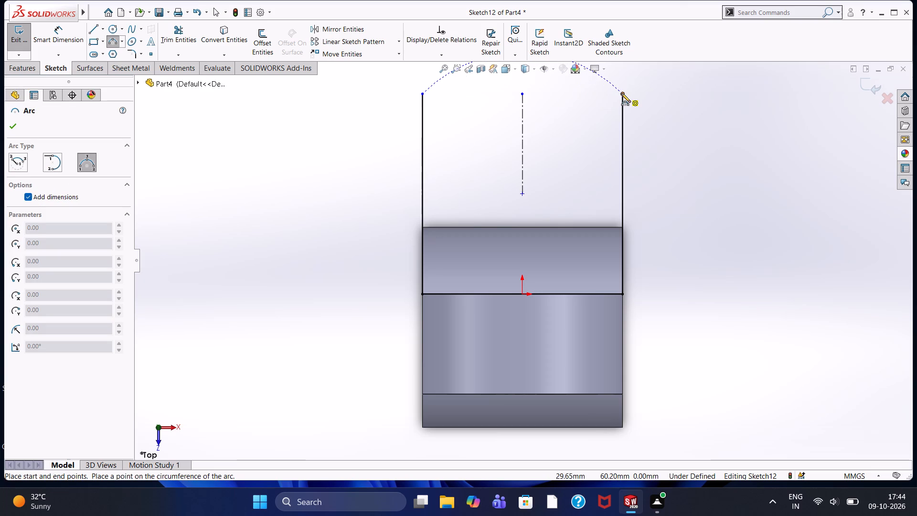
click(621, 93)
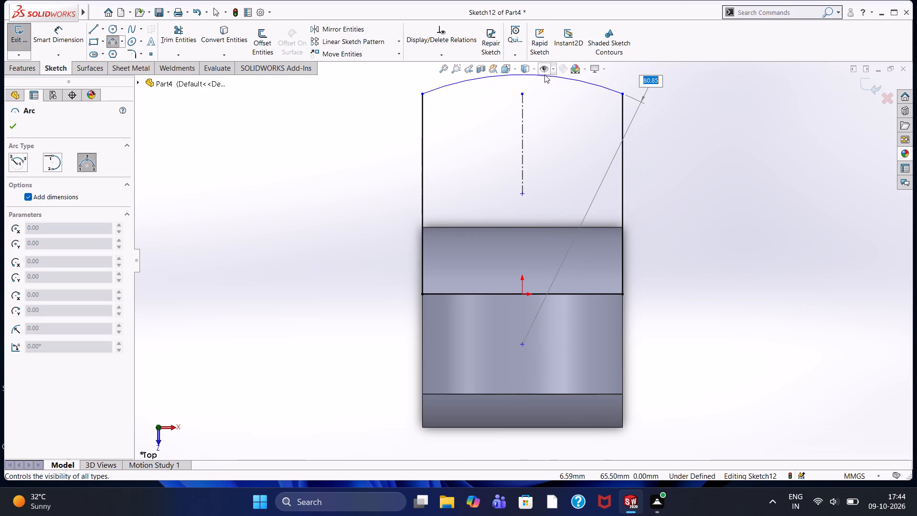
scroll(544, 75, up, 1)
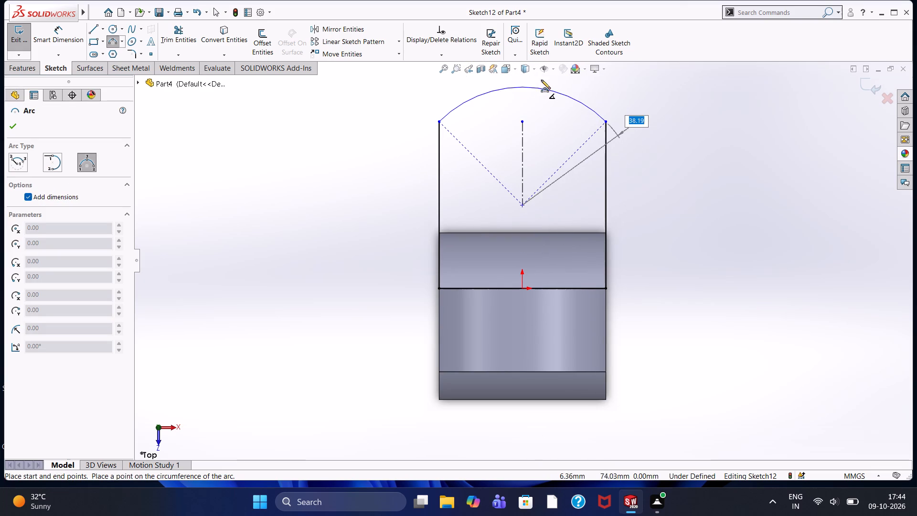
text(30)
key(Return)
key(Escape)
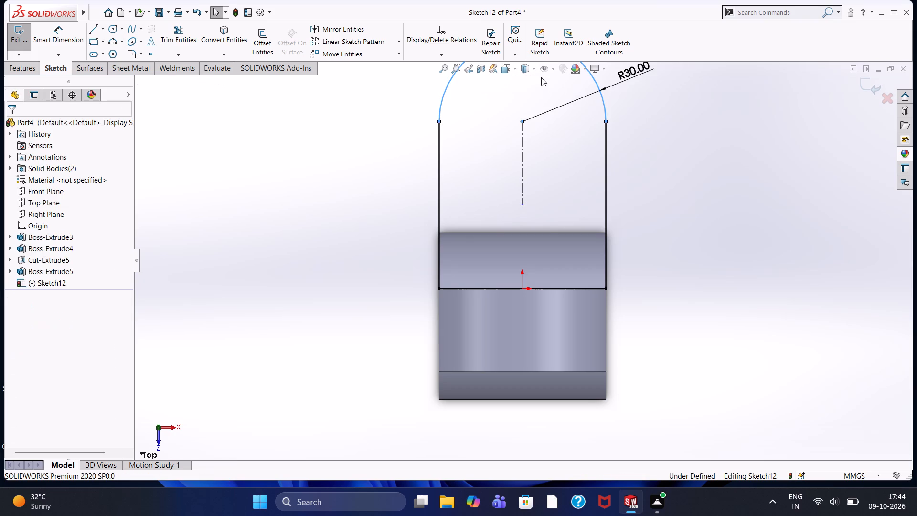
Extrude the rounded profile 20 mm as a blind boss in the reversed direction, with the result merged.
scroll(544, 89, up, 1)
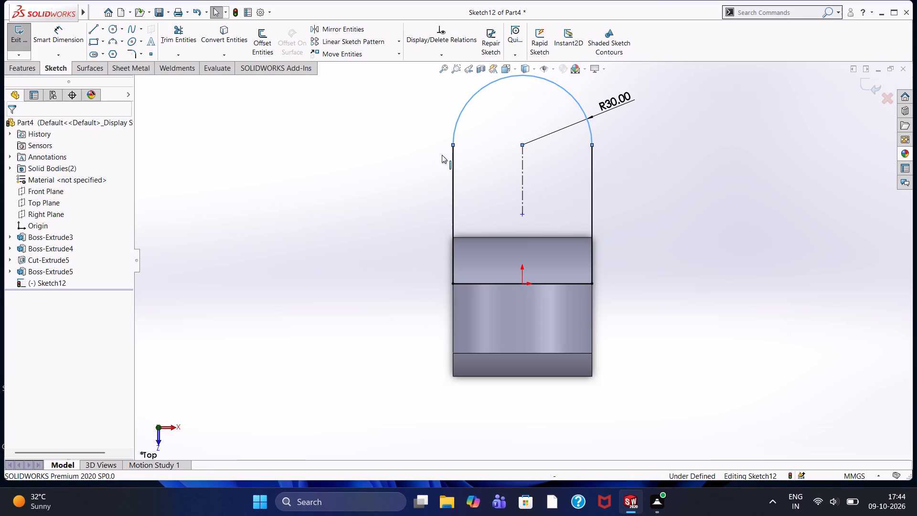
click(37, 70)
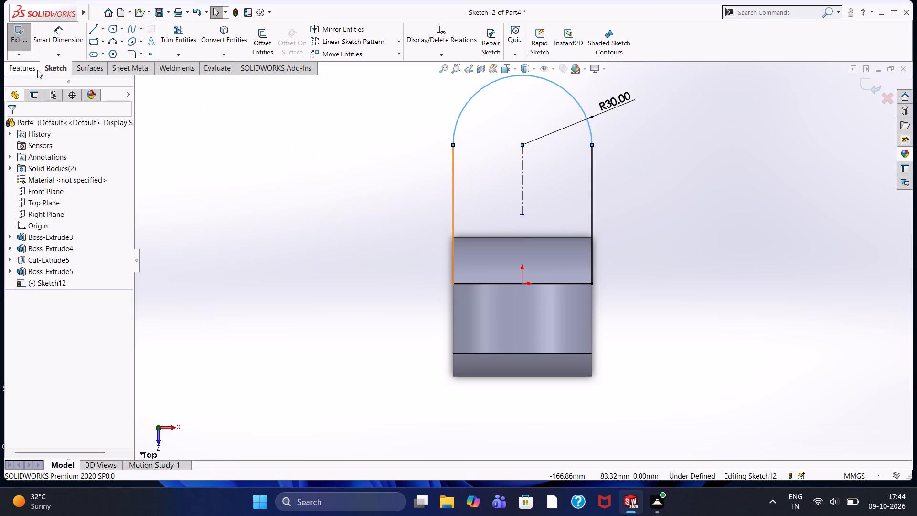
click(28, 48)
middle_drag(328, 215, 389, 152)
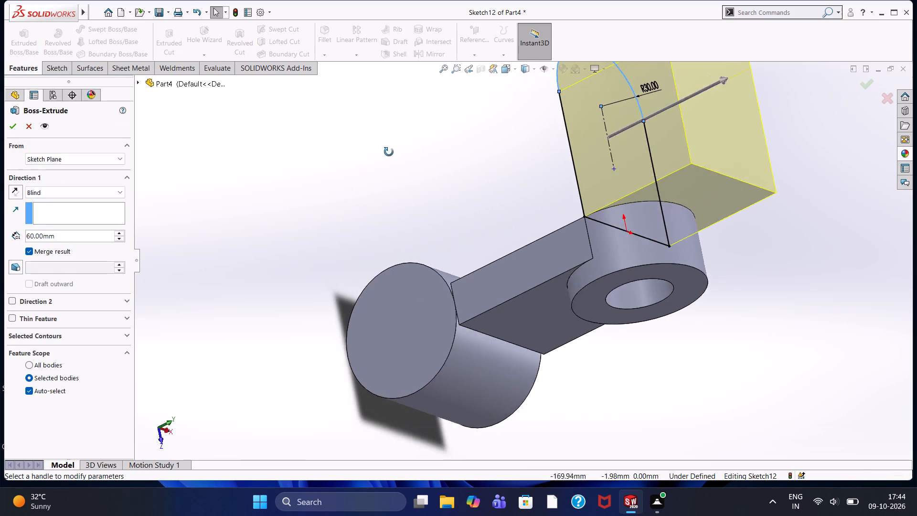
middle_drag(389, 152, 400, 141)
scroll(399, 194, up, 2)
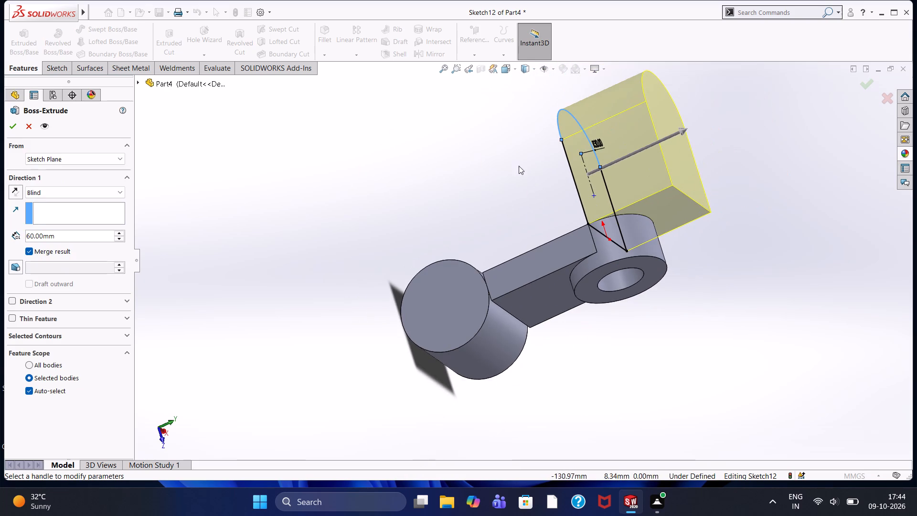
click(11, 192)
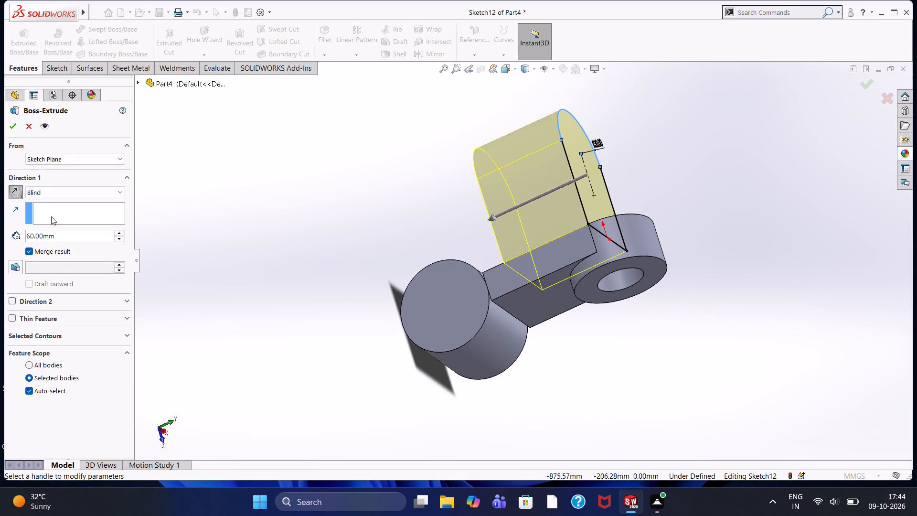
triple_click(119, 241)
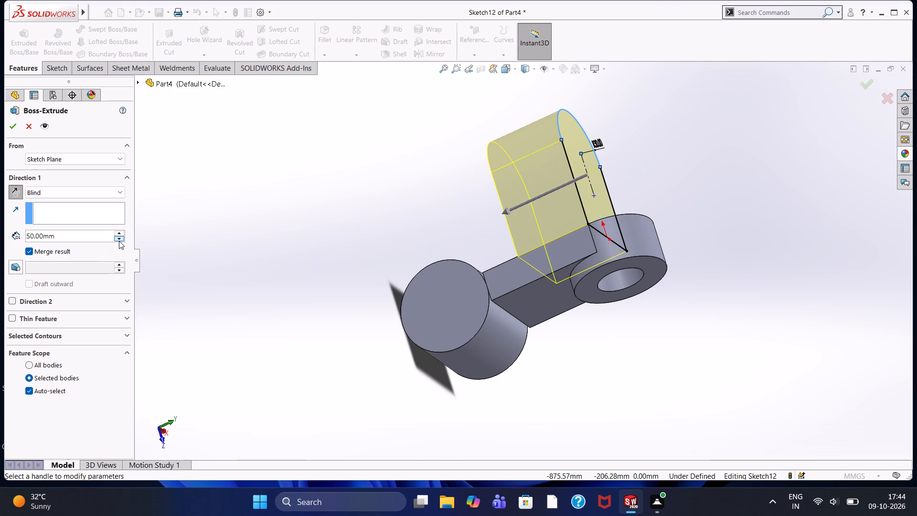
click(119, 241)
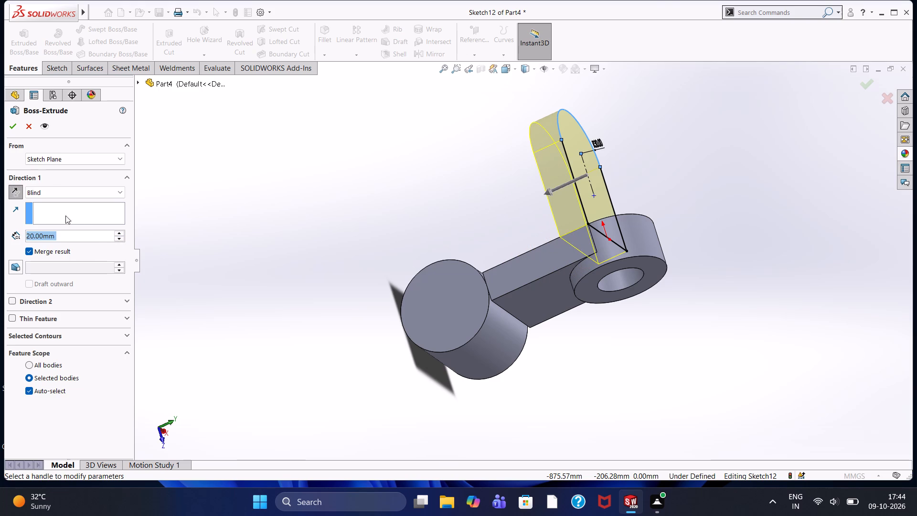
click(15, 126)
click(283, 189)
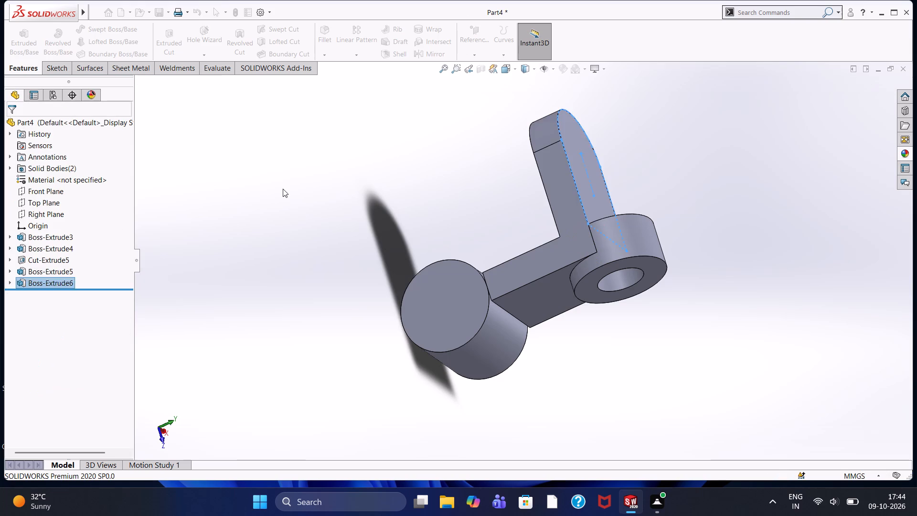
Start a sketch on the round-ended plate's large flat face on the ring side.
middle_drag(373, 188, 213, 161)
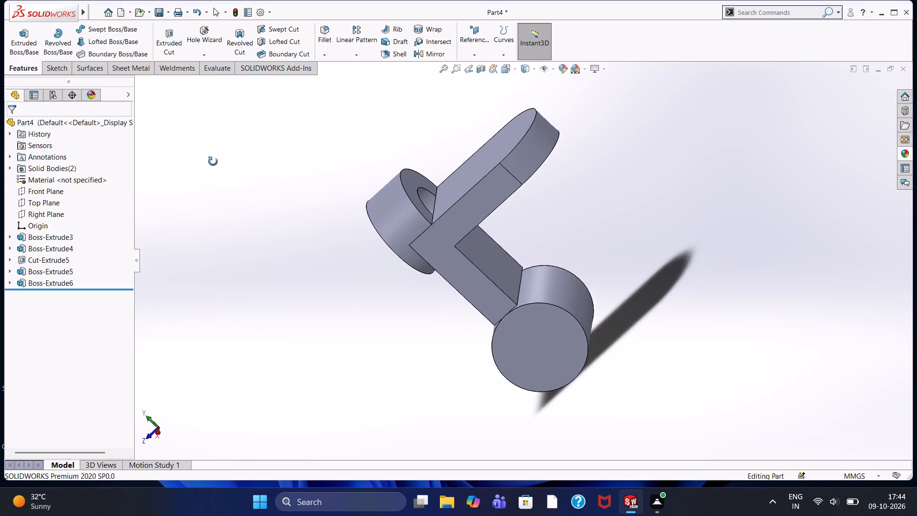
middle_drag(213, 161, 216, 168)
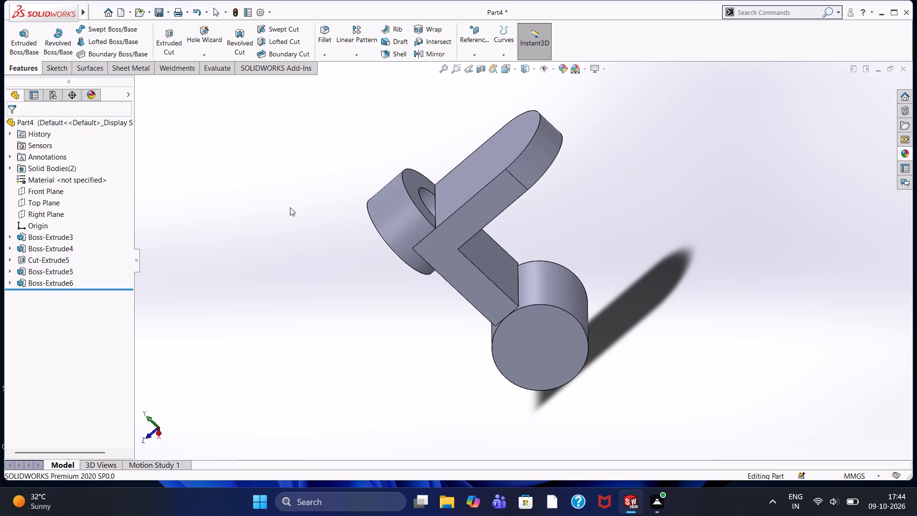
middle_drag(373, 129, 416, 158)
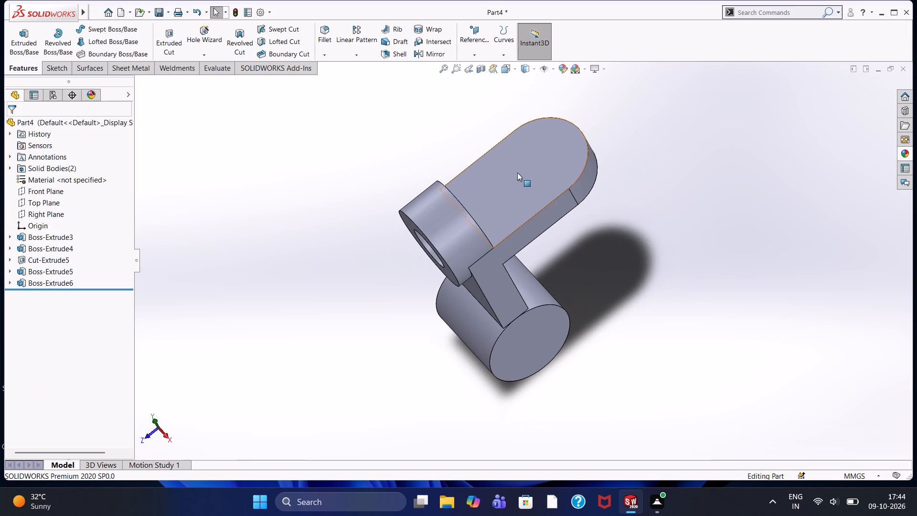
click(536, 172)
click(579, 146)
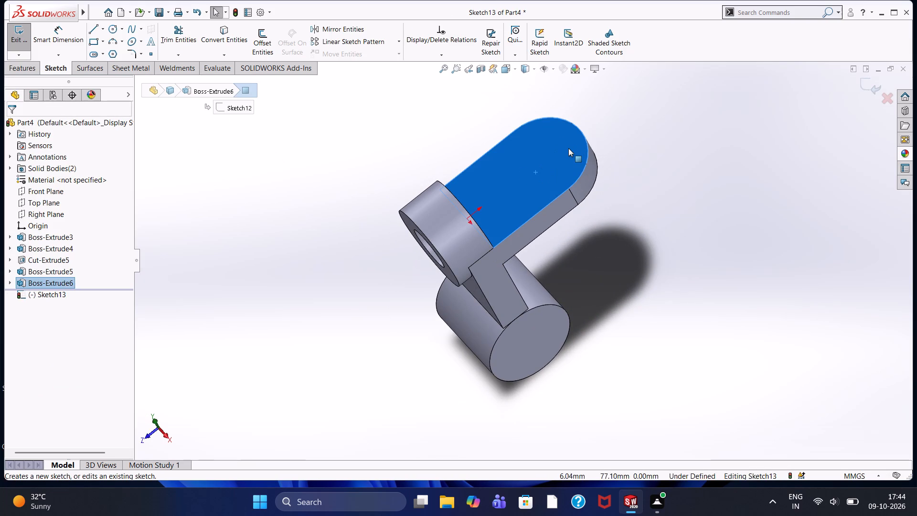
key(ctrl+8)
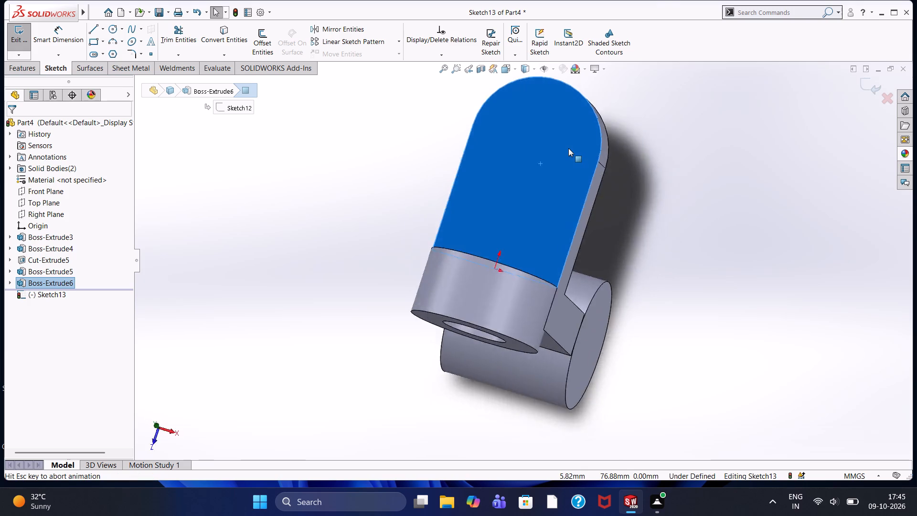
click(399, 172)
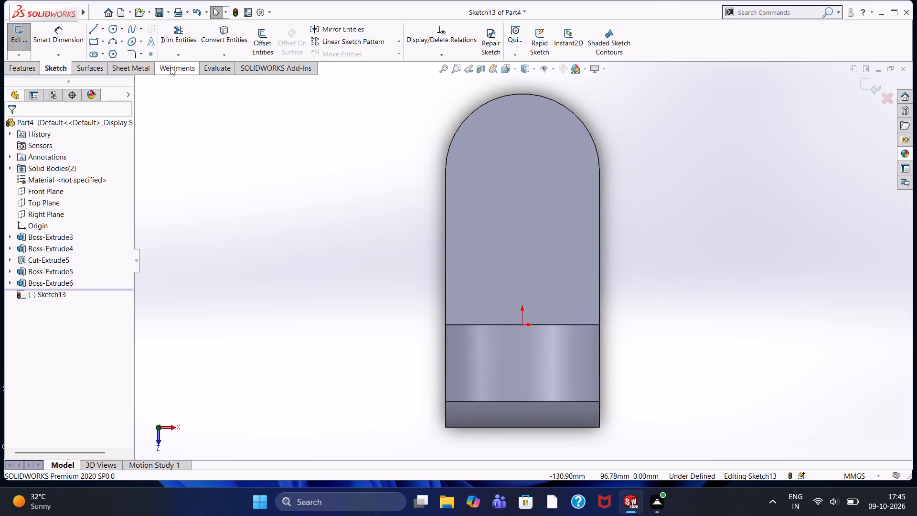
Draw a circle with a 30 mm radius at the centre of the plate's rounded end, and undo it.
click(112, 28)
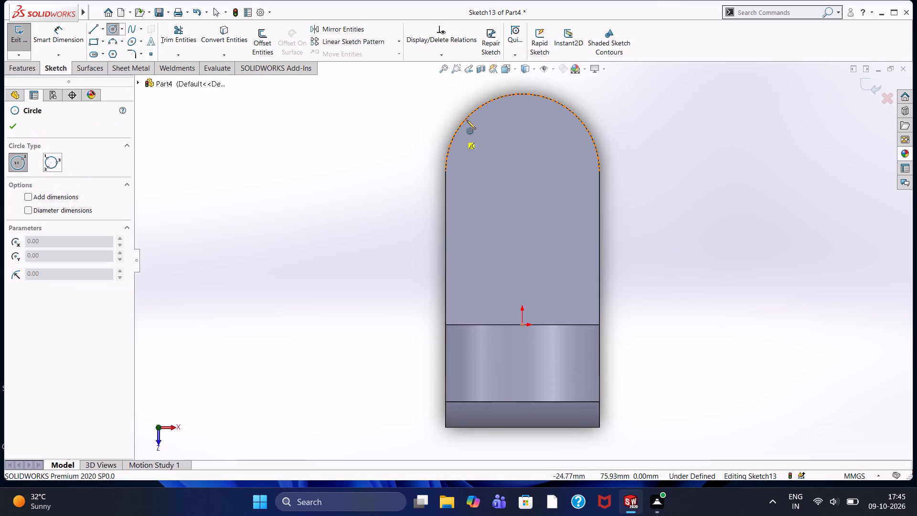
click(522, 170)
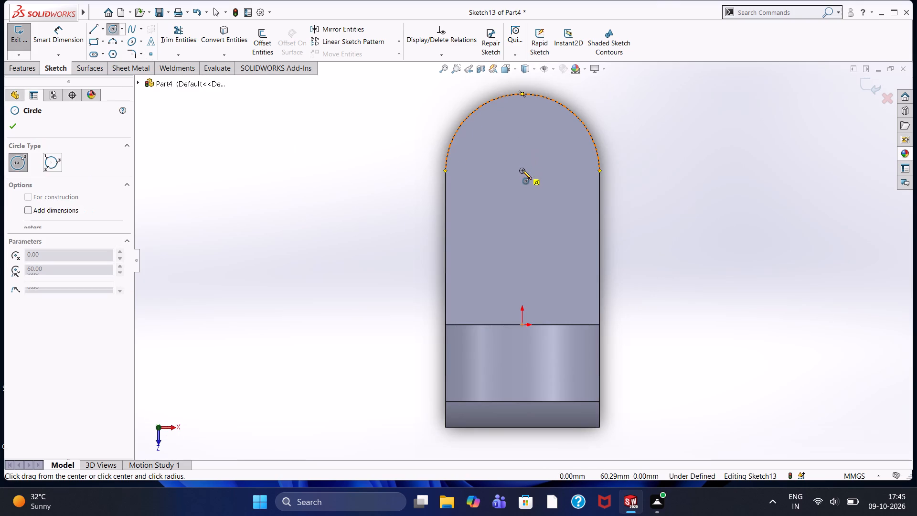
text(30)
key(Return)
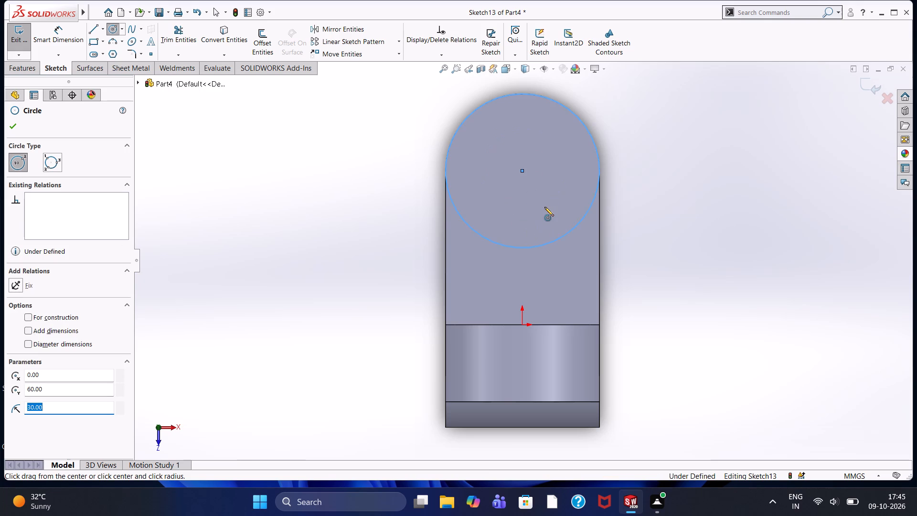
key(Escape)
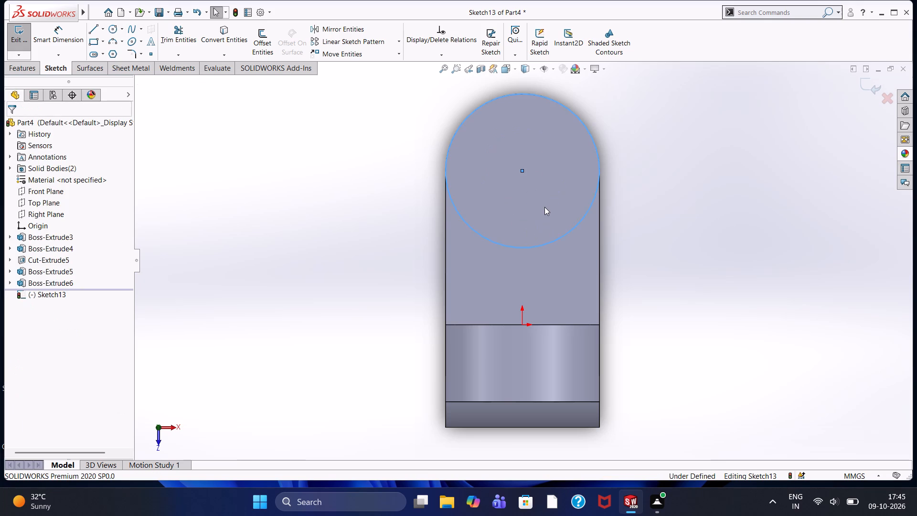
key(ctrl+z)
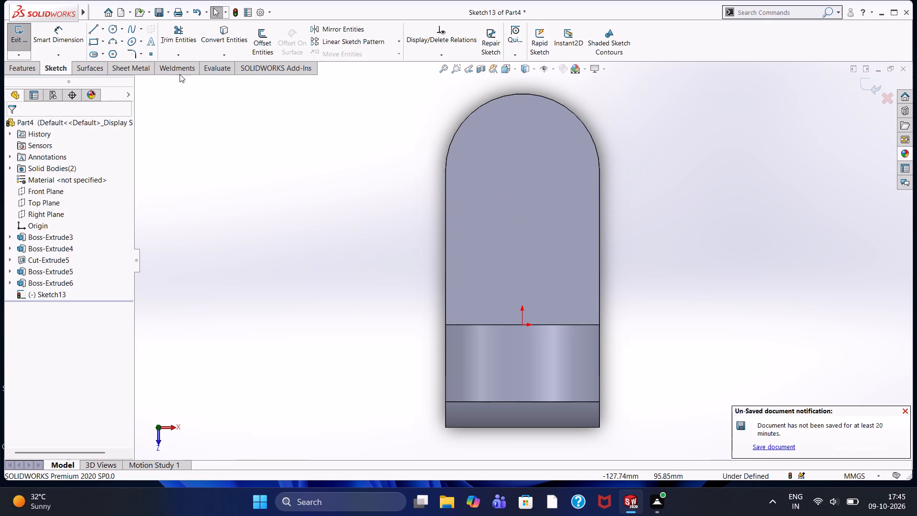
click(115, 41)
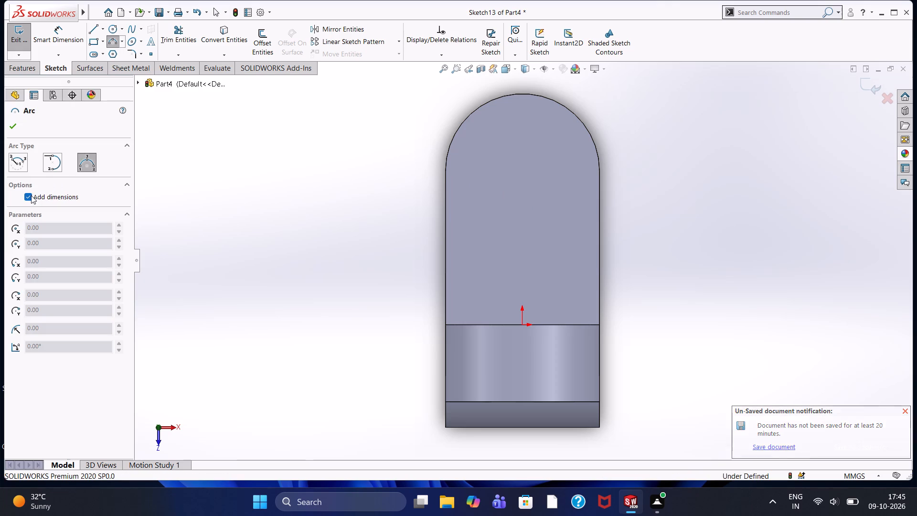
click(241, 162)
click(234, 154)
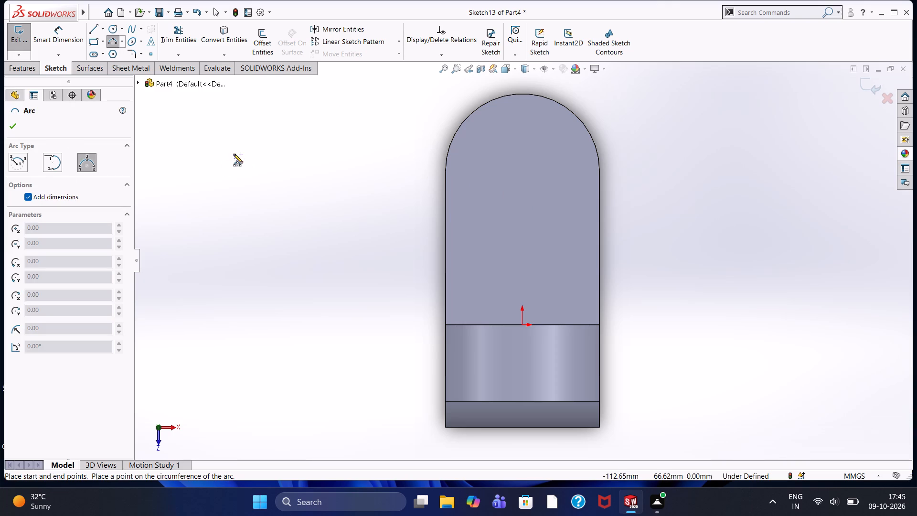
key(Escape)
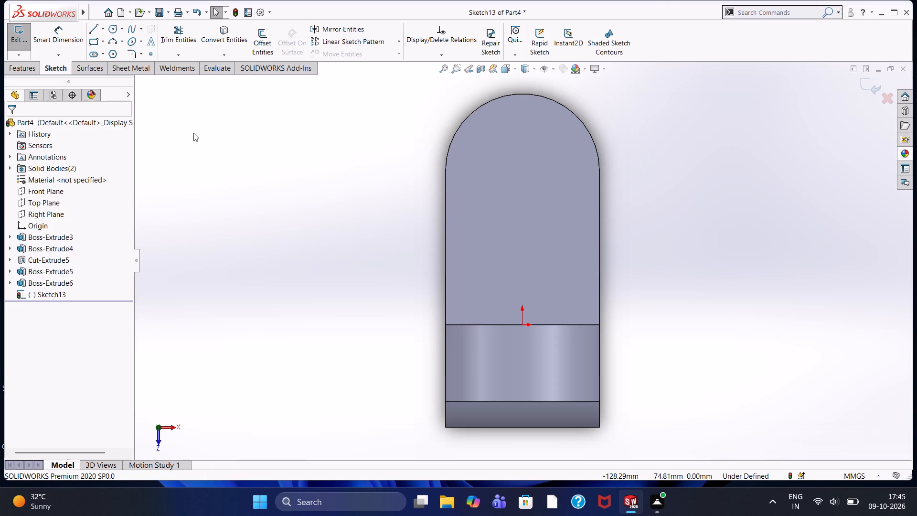
Draw a 30 mm diameter circle concentric with the plate's rounded end, with diameter dimensions switched on.
click(110, 31)
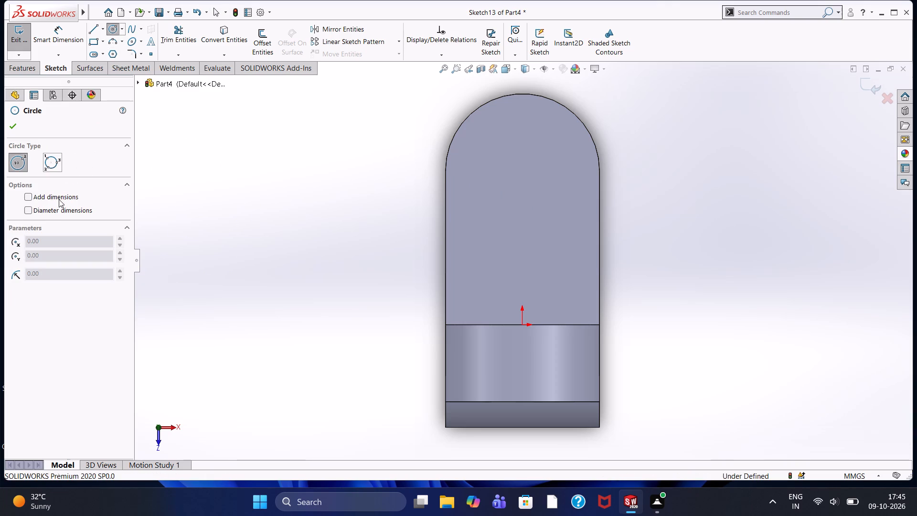
click(60, 210)
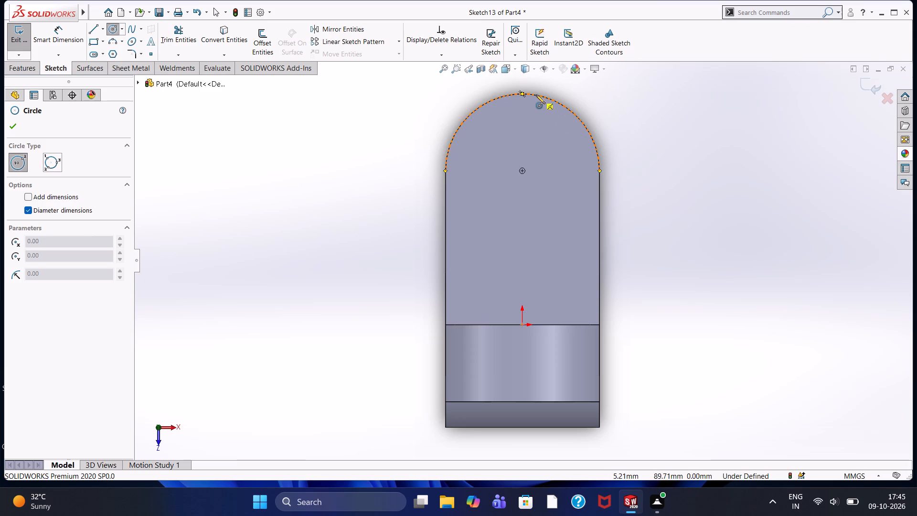
click(521, 171)
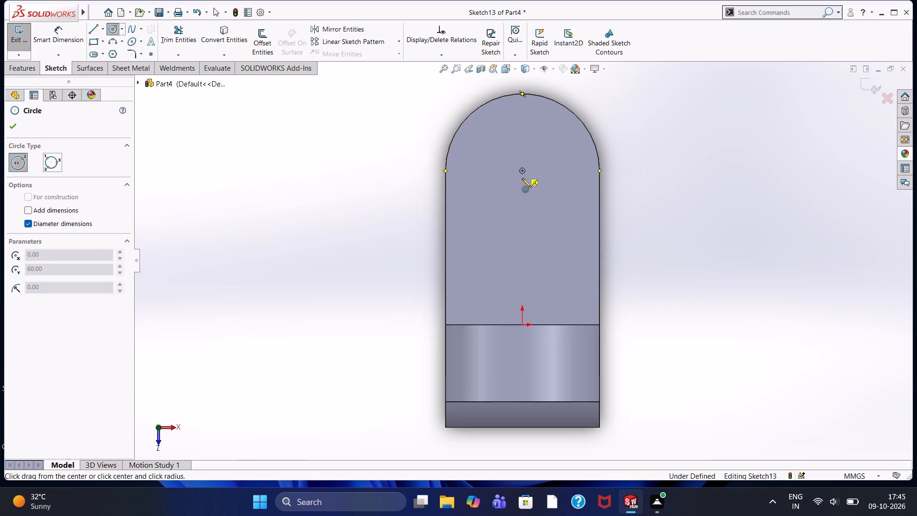
text(30)
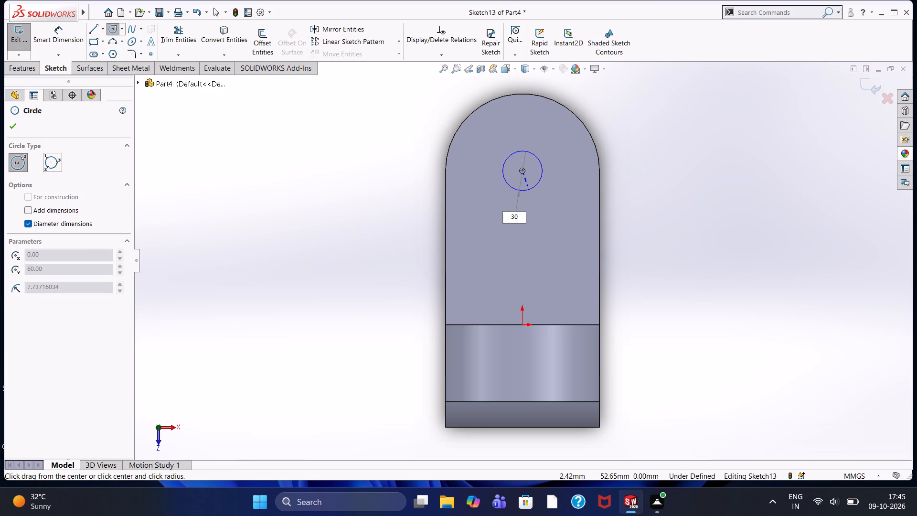
key(Return)
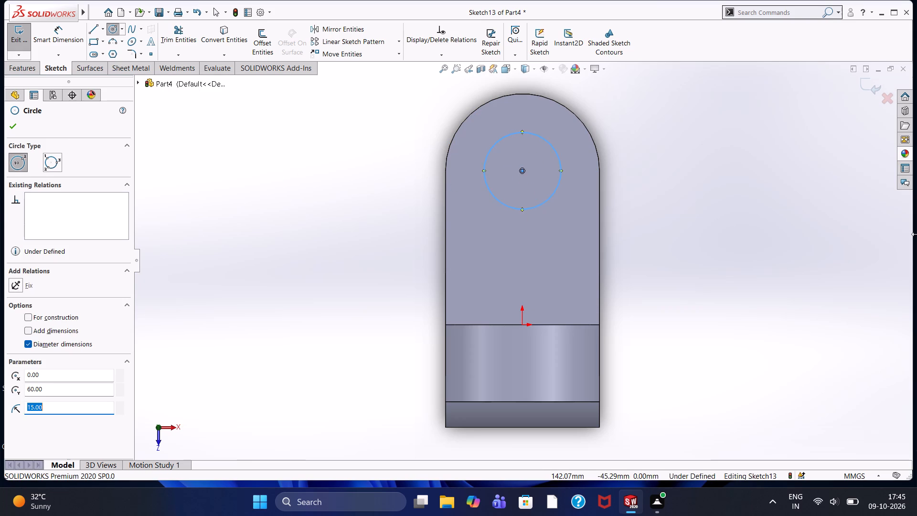
click(12, 126)
click(328, 207)
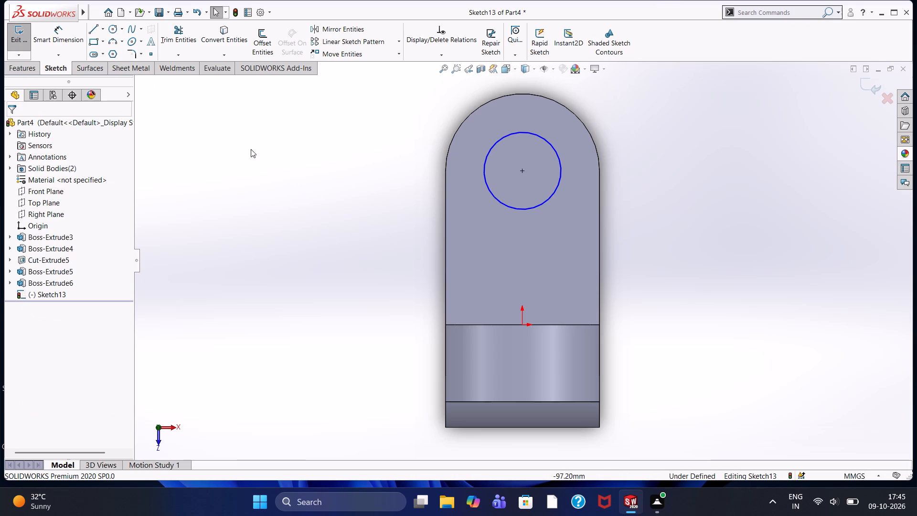
Cut the 30 mm circle Through All to make the hole in the round-ended plate.
click(24, 70)
click(183, 42)
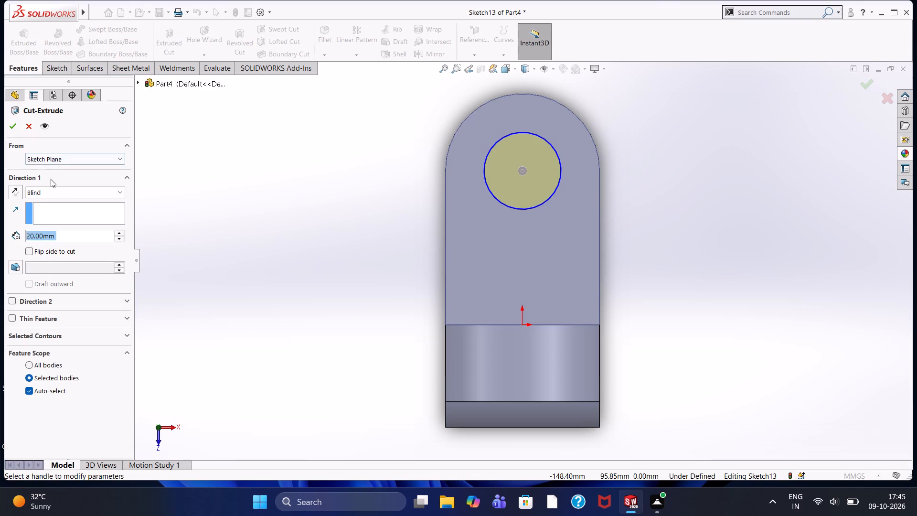
click(52, 191)
click(55, 209)
click(15, 130)
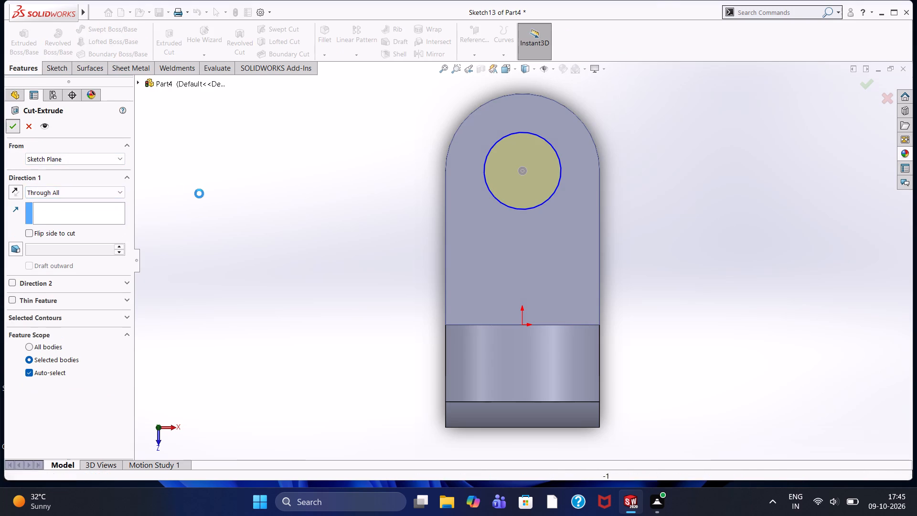
double_click(205, 193)
Fillet the connecting plate's two lower edges beside the cylinder with a symmetric 5 mm radius.
middle_drag(210, 189, 137, 76)
scroll(210, 189, up, 1)
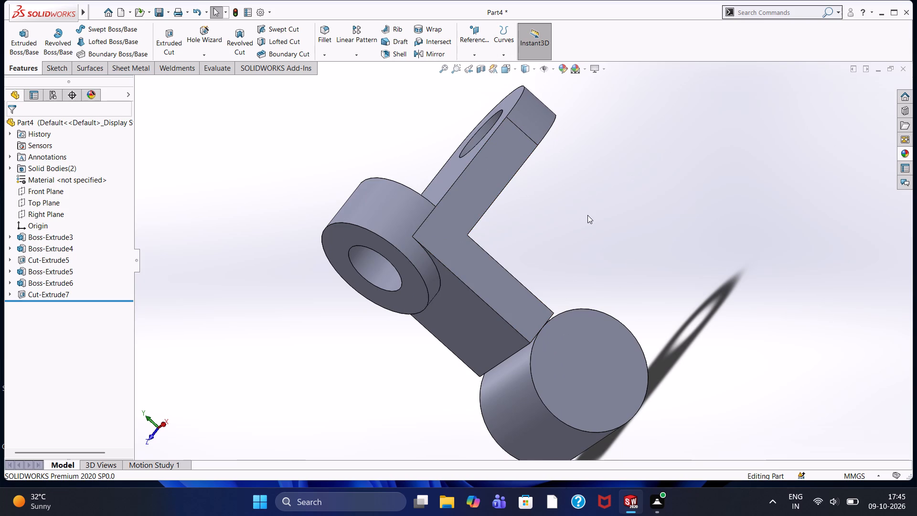
middle_drag(587, 215, 452, 416)
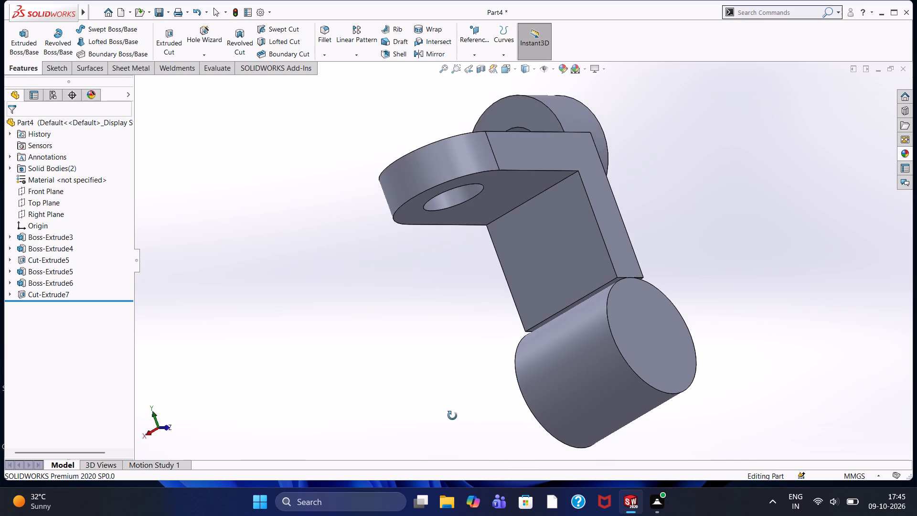
middle_drag(452, 416, 517, 412)
scroll(490, 333, down, 4)
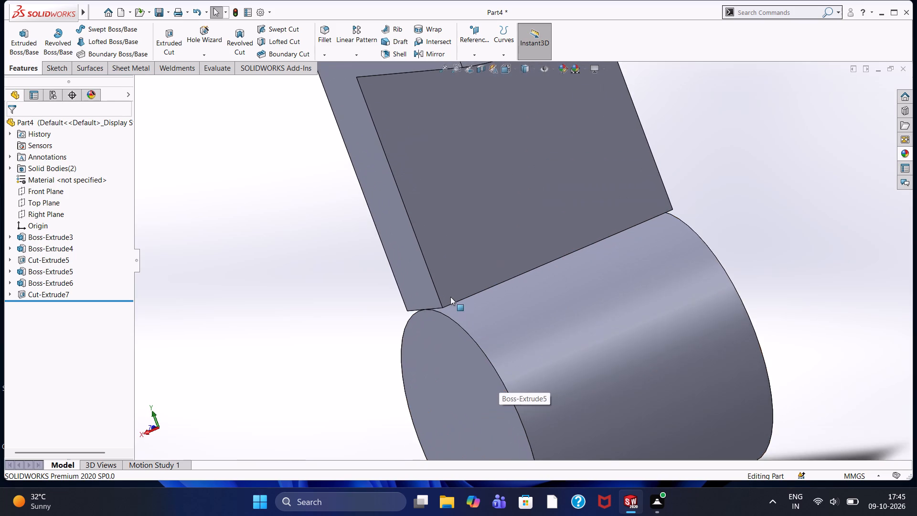
scroll(450, 297, down, 7)
scroll(450, 297, up, 3)
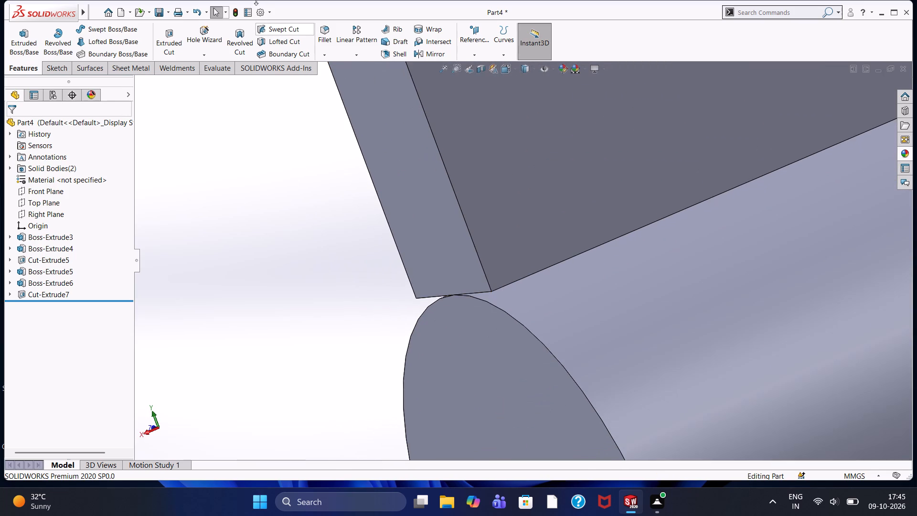
click(327, 34)
click(546, 268)
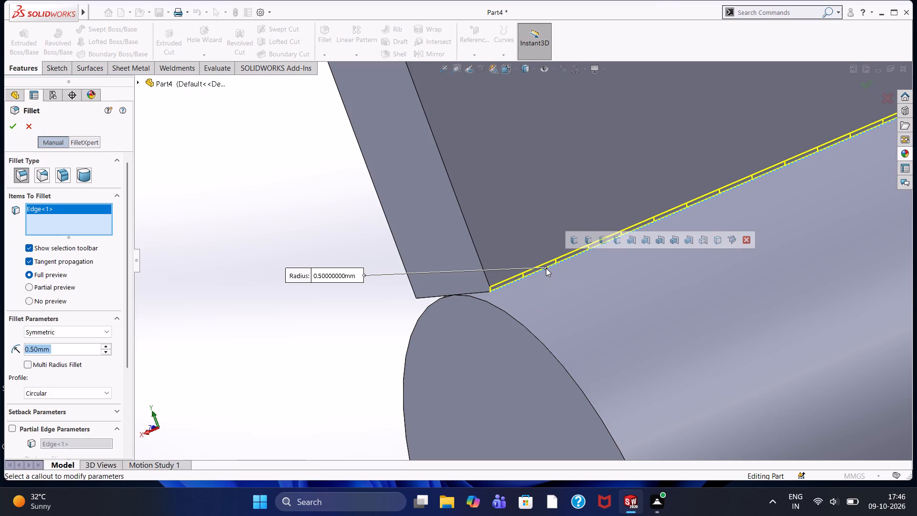
click(106, 343)
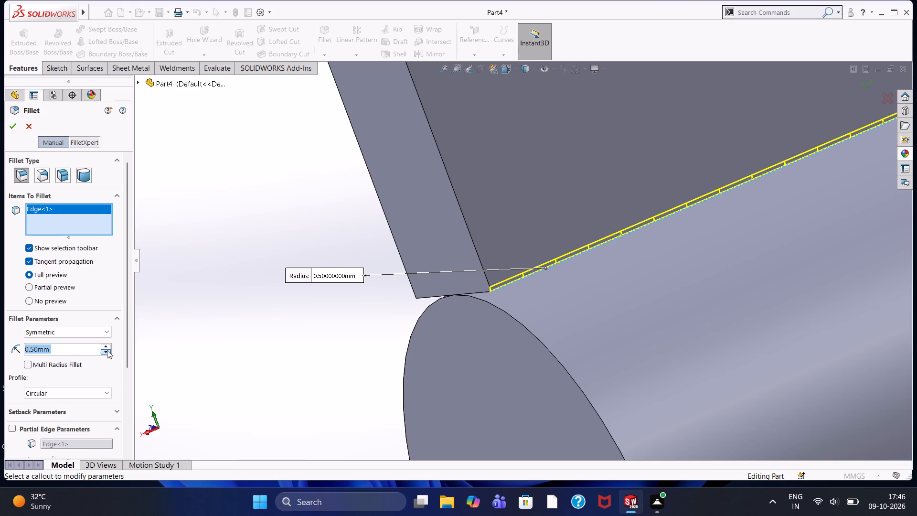
click(109, 347)
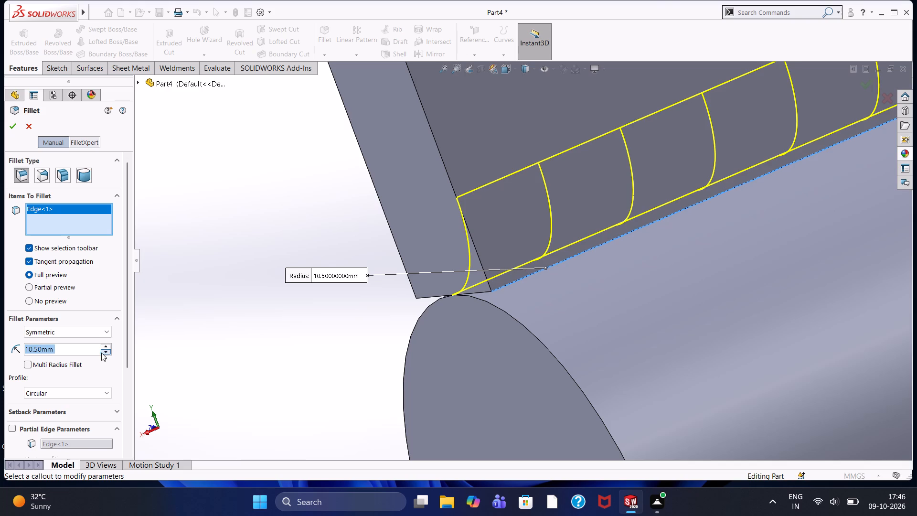
drag(82, 349, 0, 351)
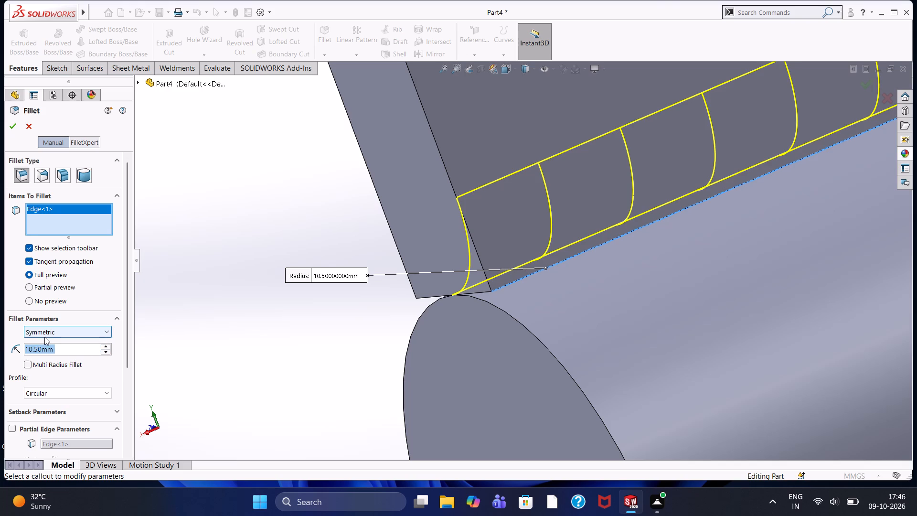
key(5)
key(Return)
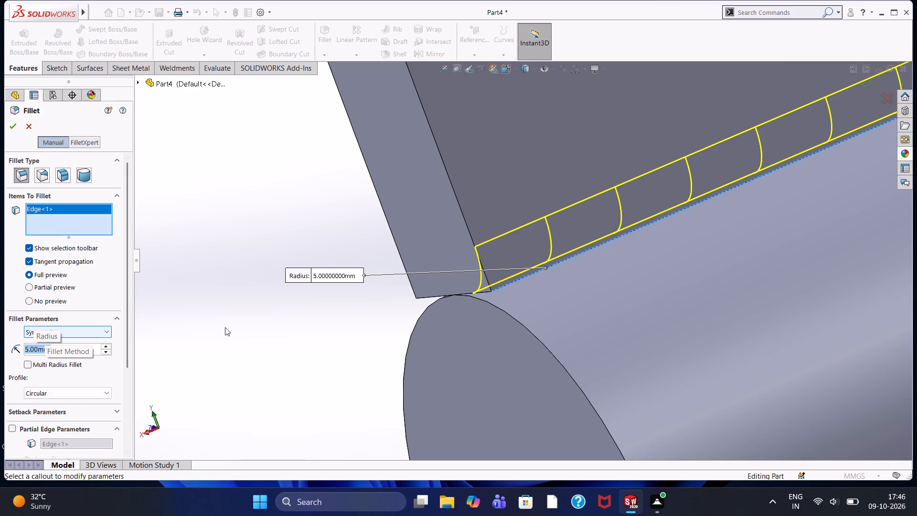
middle_drag(189, 287, 274, 335)
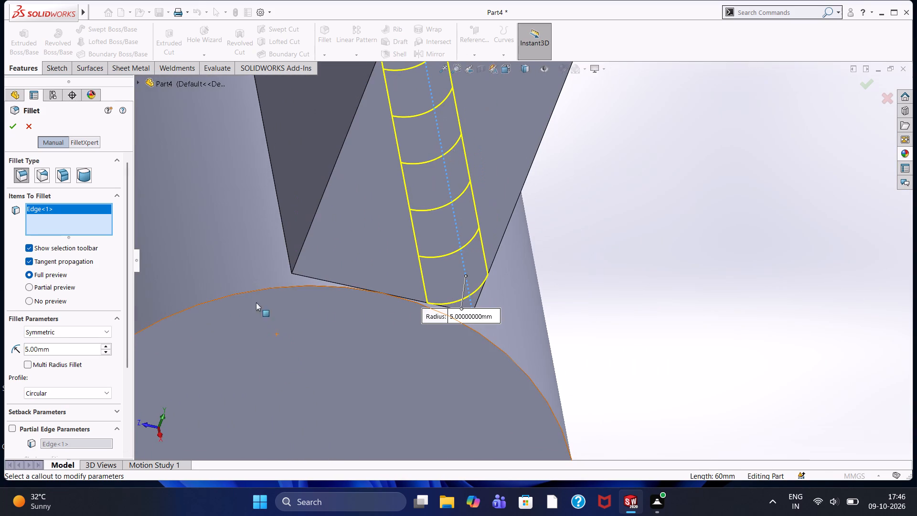
click(288, 259)
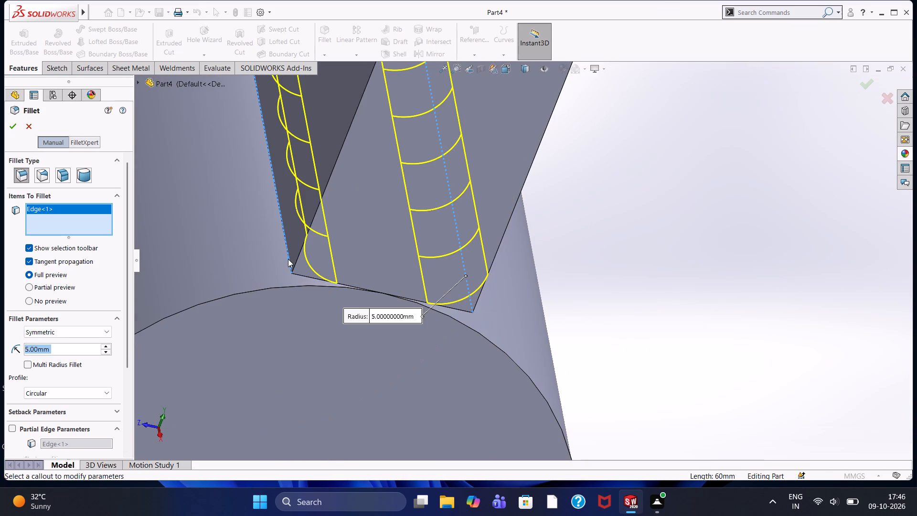
click(18, 125)
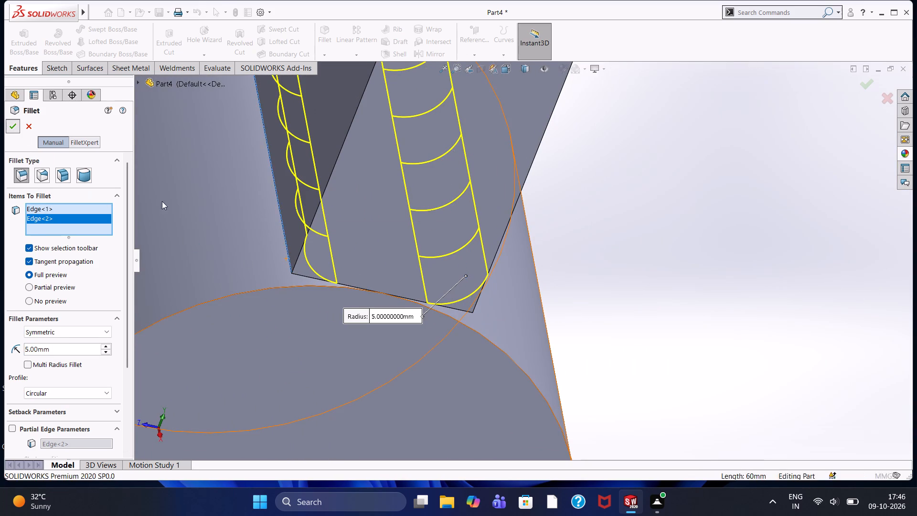
Start a sketch on the Right Plane and view it face-on.
scroll(219, 204, up, 3)
scroll(359, 197, up, 2)
middle_drag(358, 193, 384, 152)
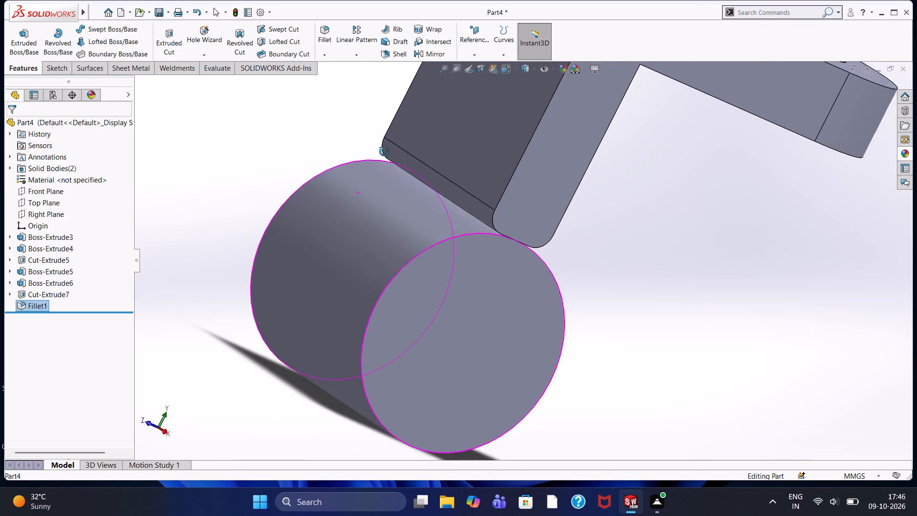
middle_drag(384, 152, 347, 128)
scroll(408, 113, up, 2)
scroll(423, 132, down, 2)
scroll(423, 132, up, 2)
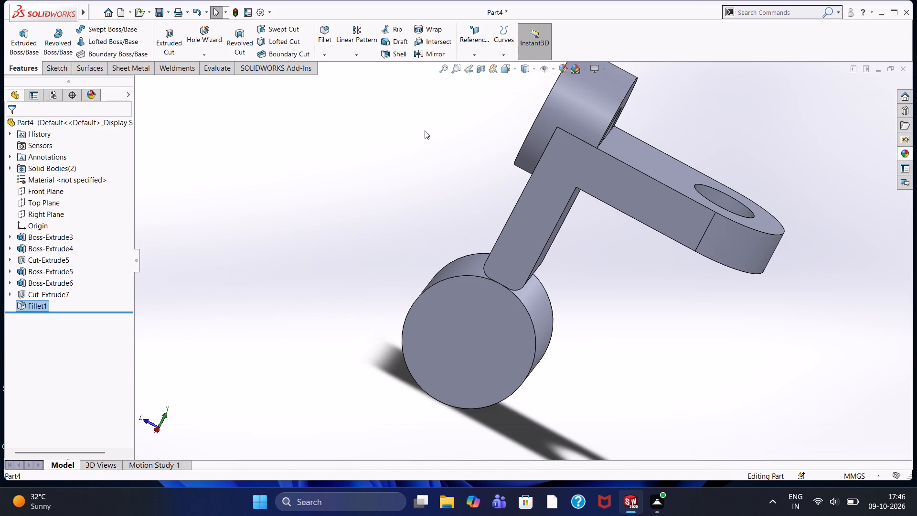
scroll(425, 130, up, 1)
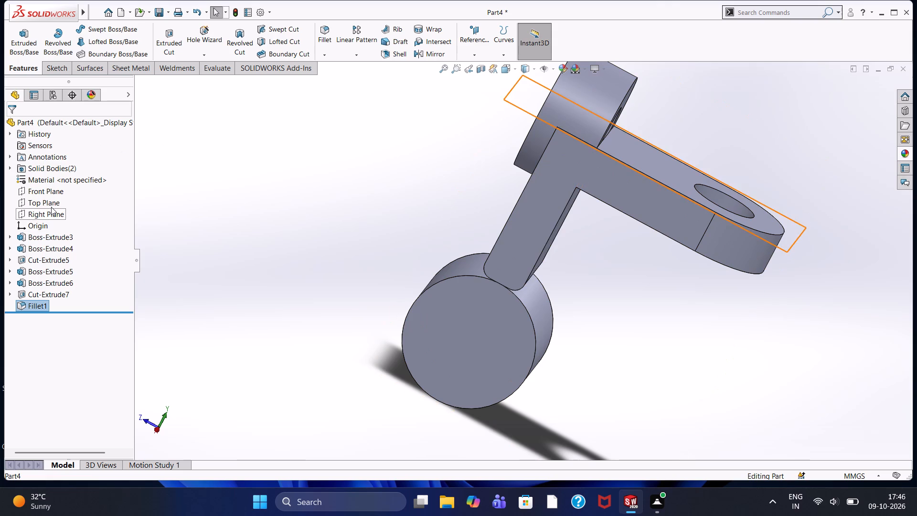
click(51, 215)
click(59, 200)
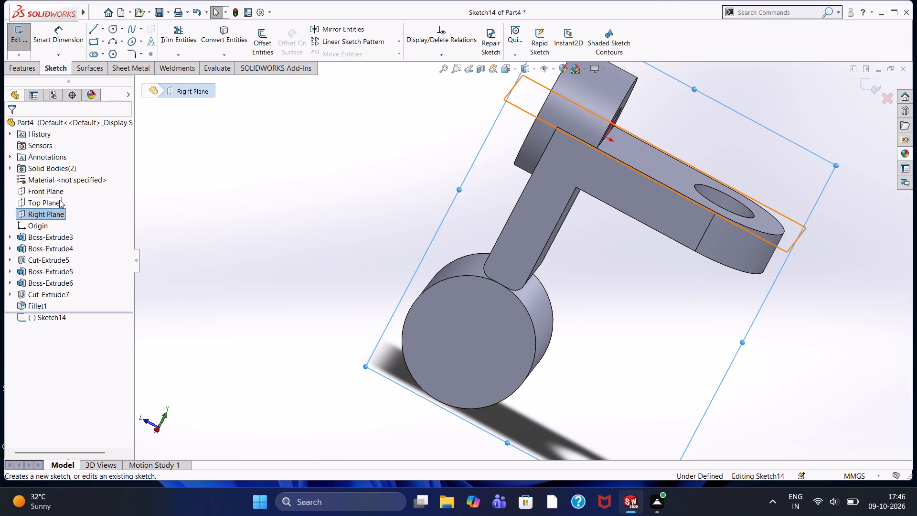
key(ctrl+8)
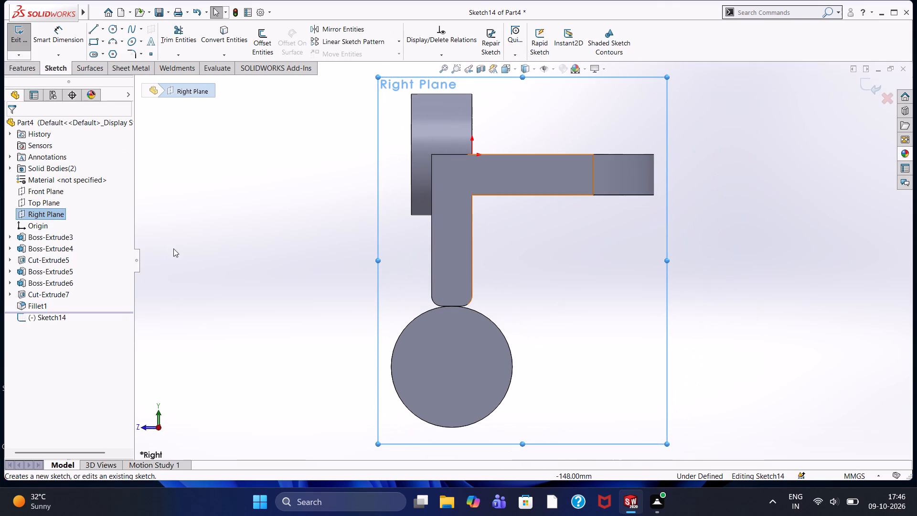
click(210, 253)
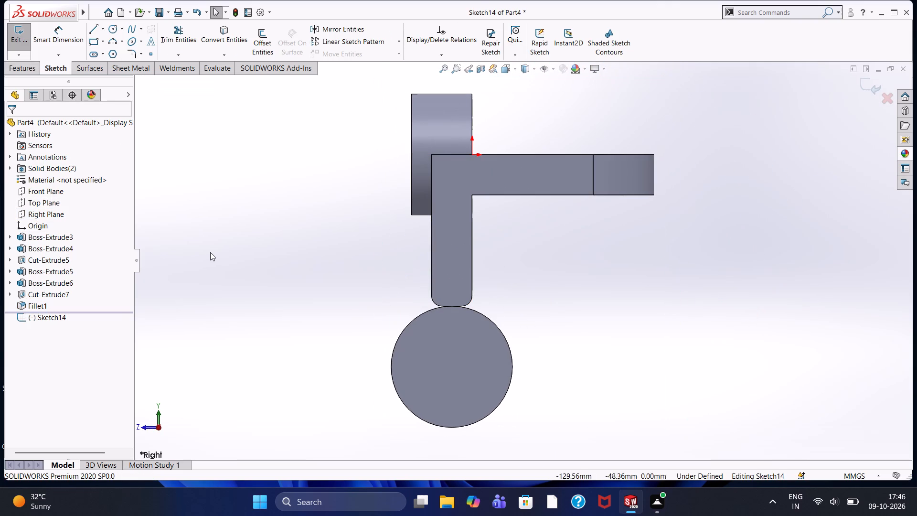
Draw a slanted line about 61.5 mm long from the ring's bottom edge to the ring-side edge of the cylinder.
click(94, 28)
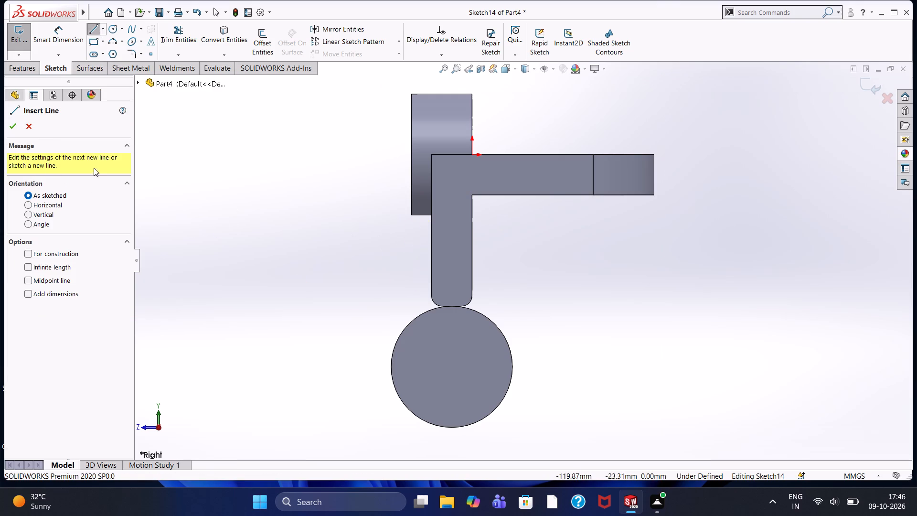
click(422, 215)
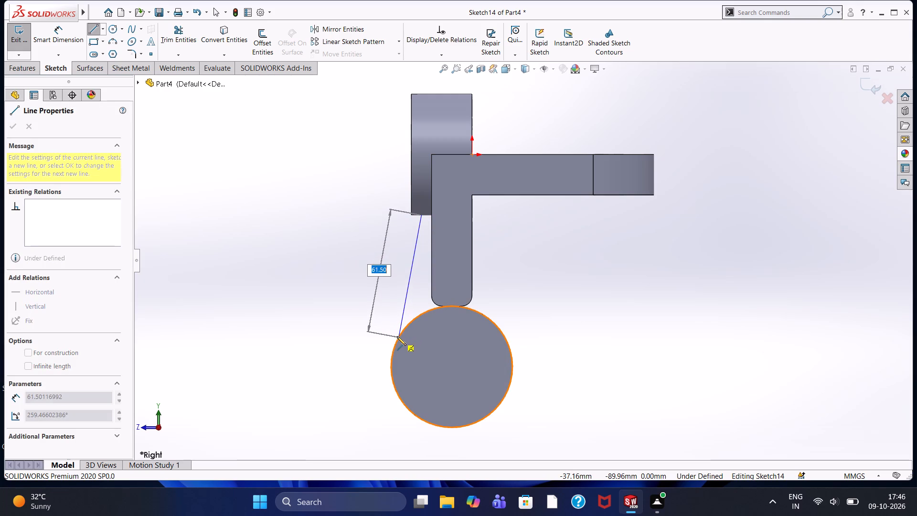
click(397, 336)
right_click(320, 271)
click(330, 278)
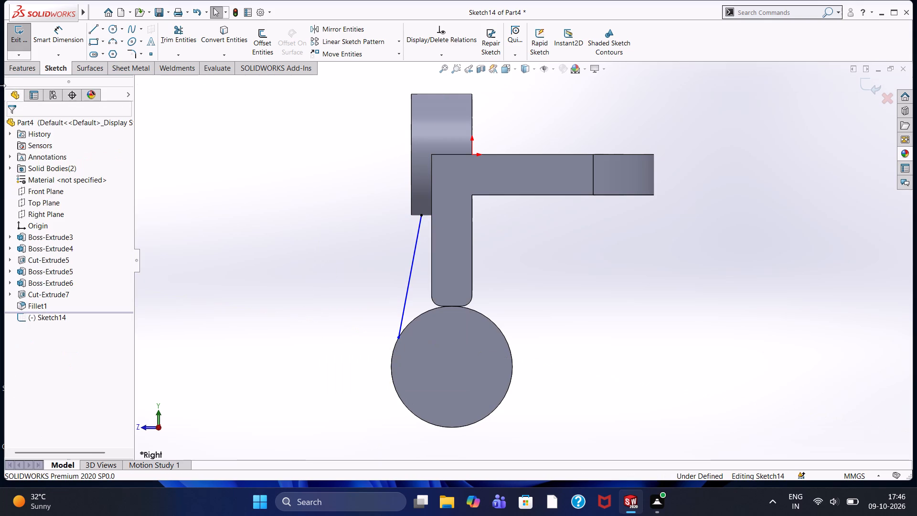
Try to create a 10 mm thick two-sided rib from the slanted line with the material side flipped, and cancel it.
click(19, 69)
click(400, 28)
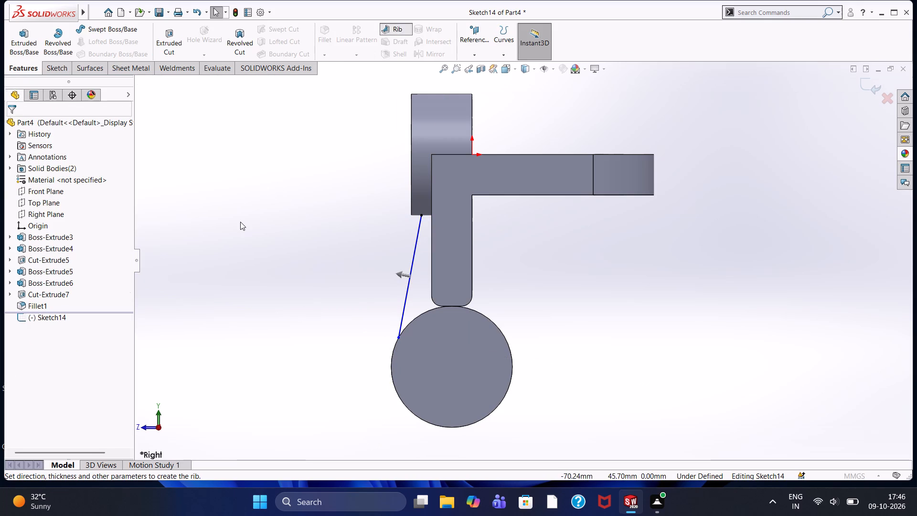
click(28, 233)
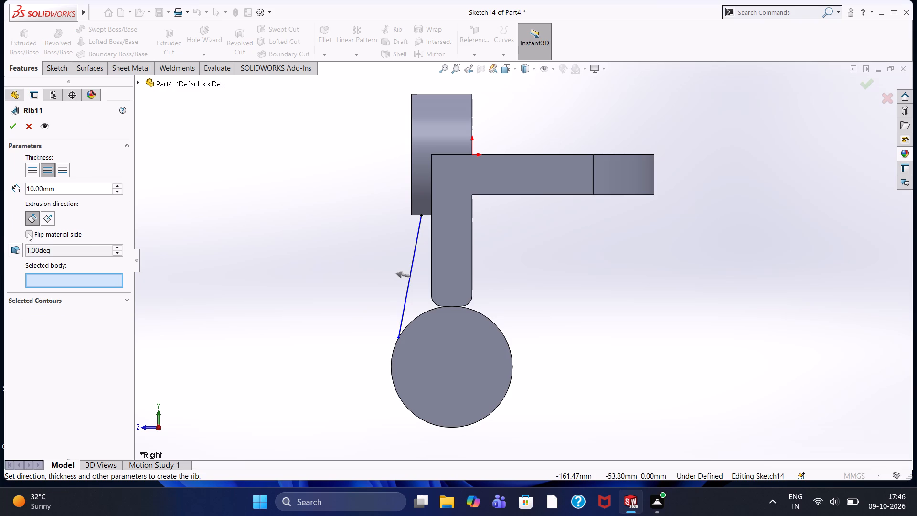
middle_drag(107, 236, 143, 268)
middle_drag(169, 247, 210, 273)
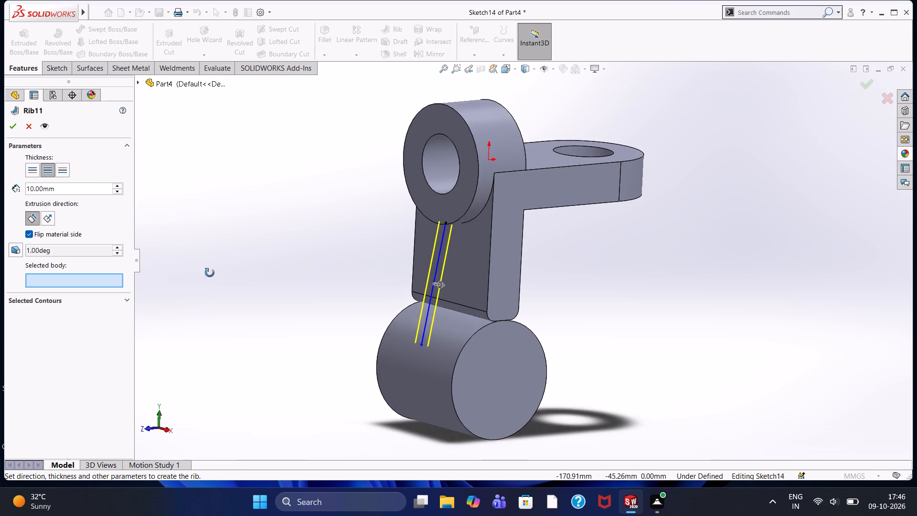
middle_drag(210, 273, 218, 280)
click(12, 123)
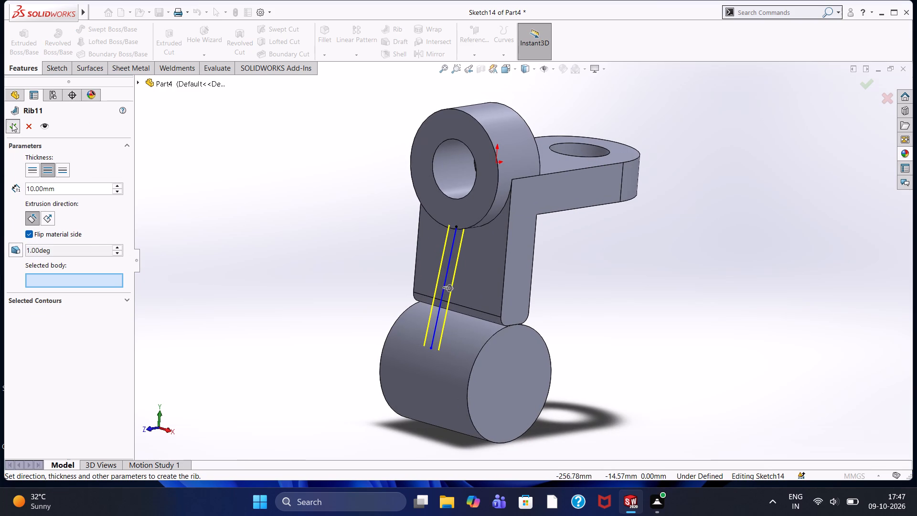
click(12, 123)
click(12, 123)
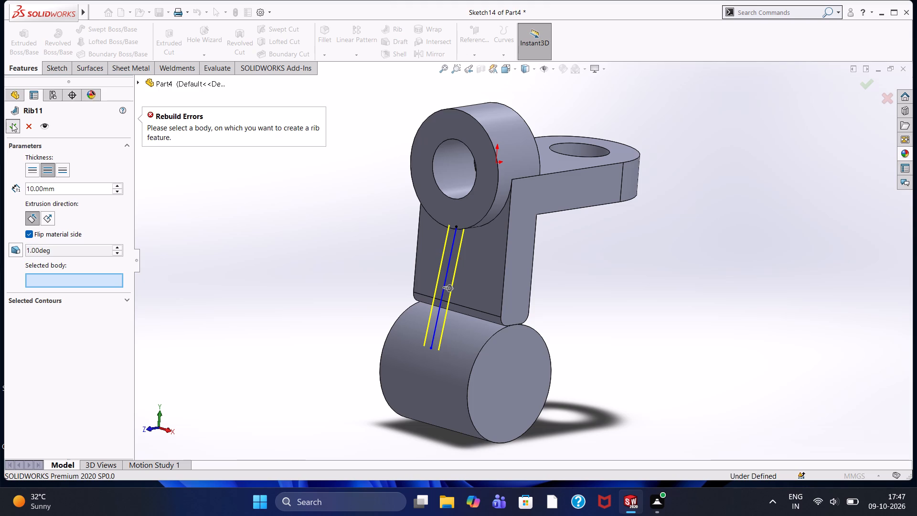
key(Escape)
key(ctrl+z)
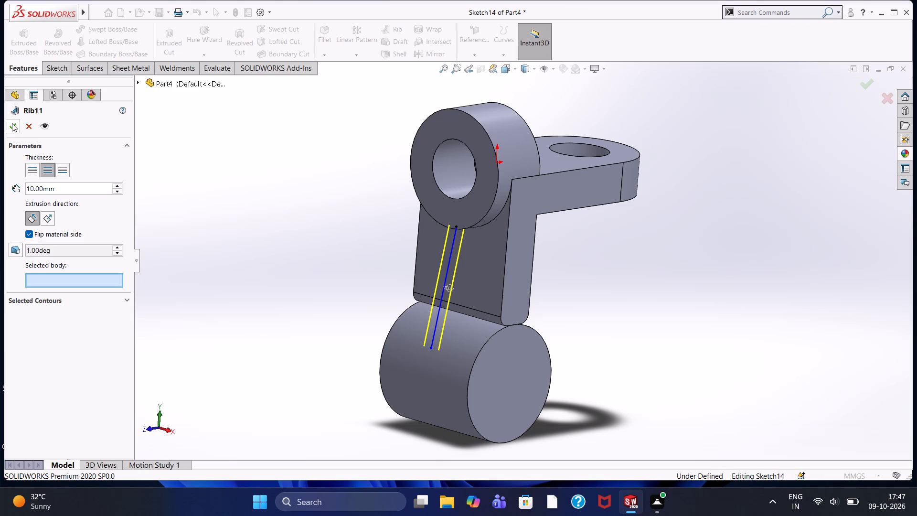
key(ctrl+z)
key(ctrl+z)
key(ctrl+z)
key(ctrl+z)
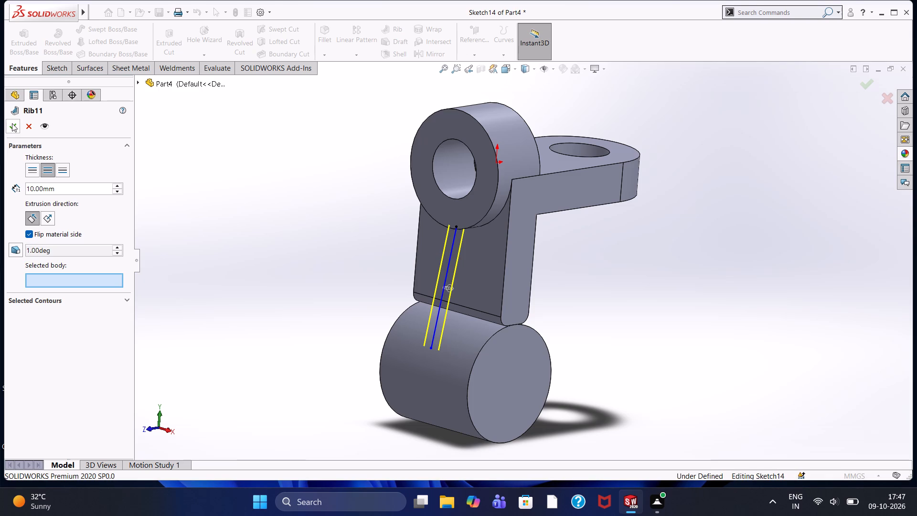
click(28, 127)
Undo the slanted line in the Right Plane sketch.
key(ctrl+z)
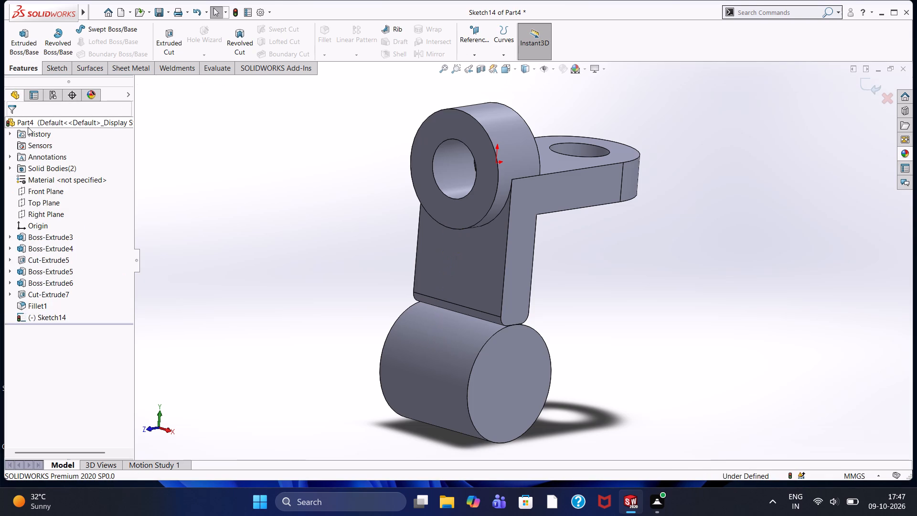
View the model face-on to the Front Plane.
click(53, 194)
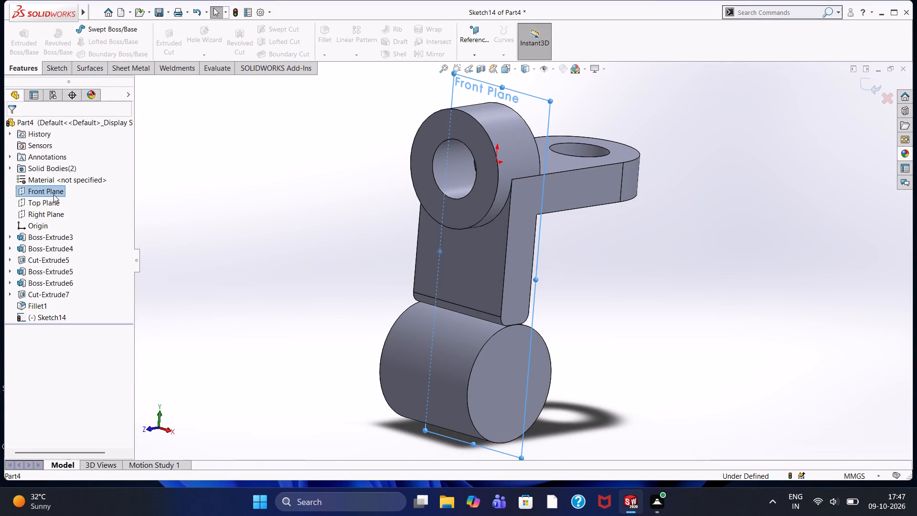
key(ctrl+8)
click(69, 210)
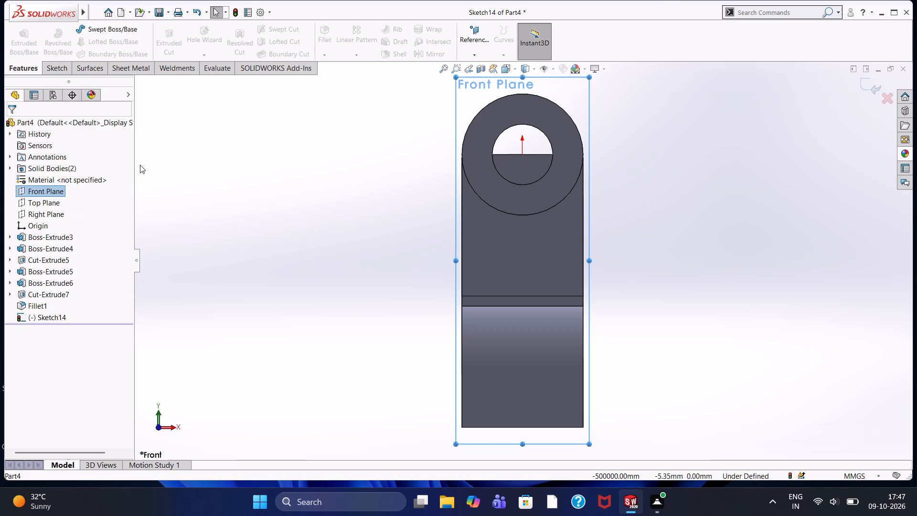
click(191, 226)
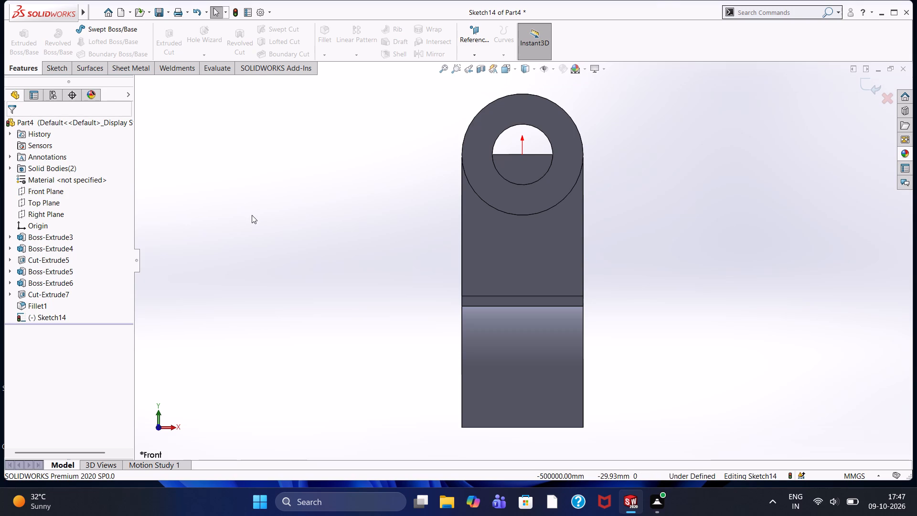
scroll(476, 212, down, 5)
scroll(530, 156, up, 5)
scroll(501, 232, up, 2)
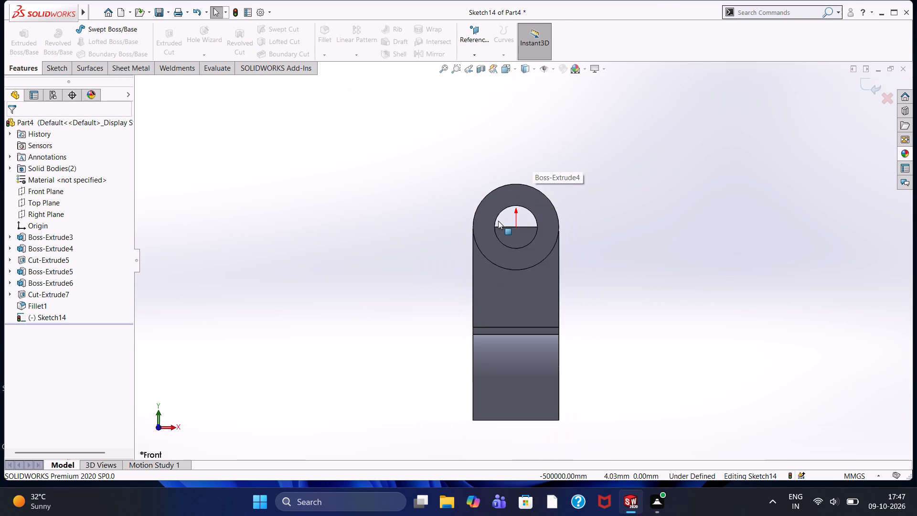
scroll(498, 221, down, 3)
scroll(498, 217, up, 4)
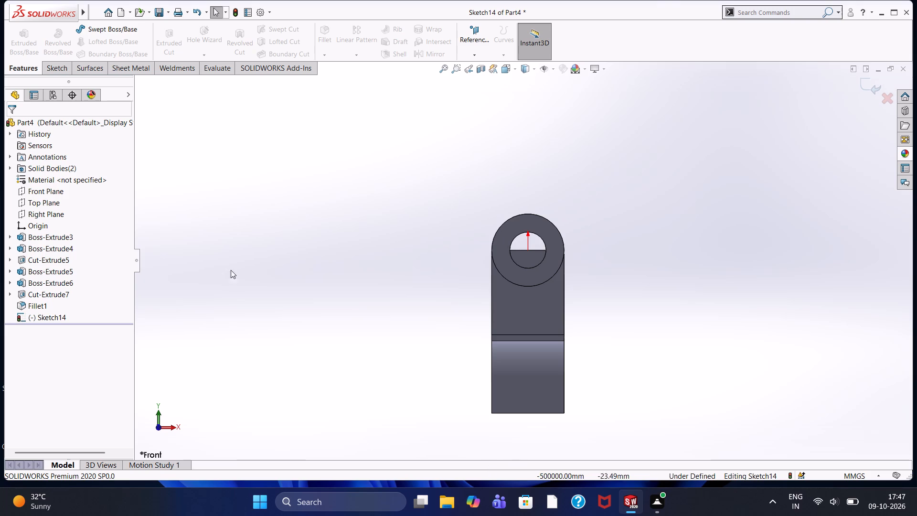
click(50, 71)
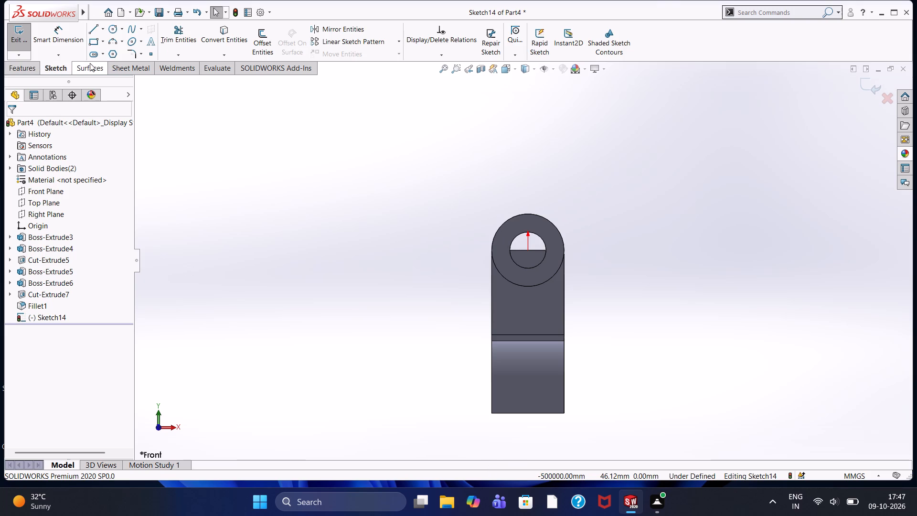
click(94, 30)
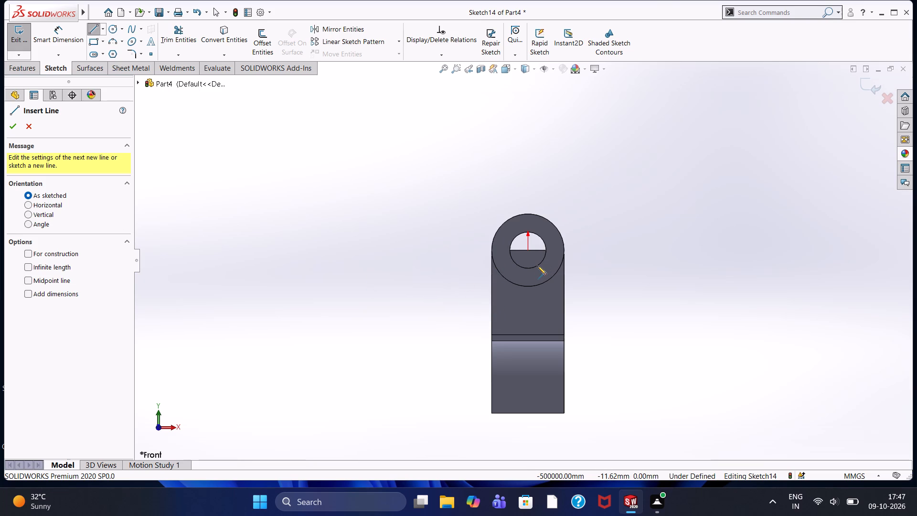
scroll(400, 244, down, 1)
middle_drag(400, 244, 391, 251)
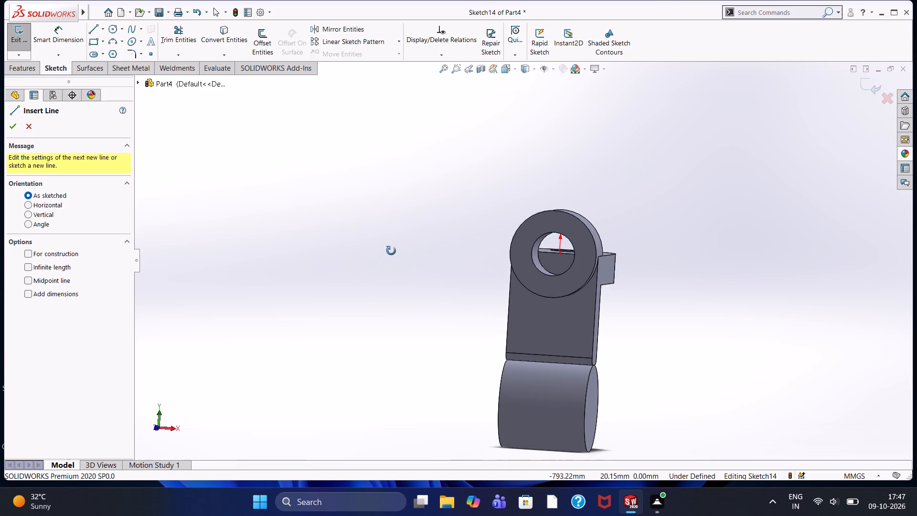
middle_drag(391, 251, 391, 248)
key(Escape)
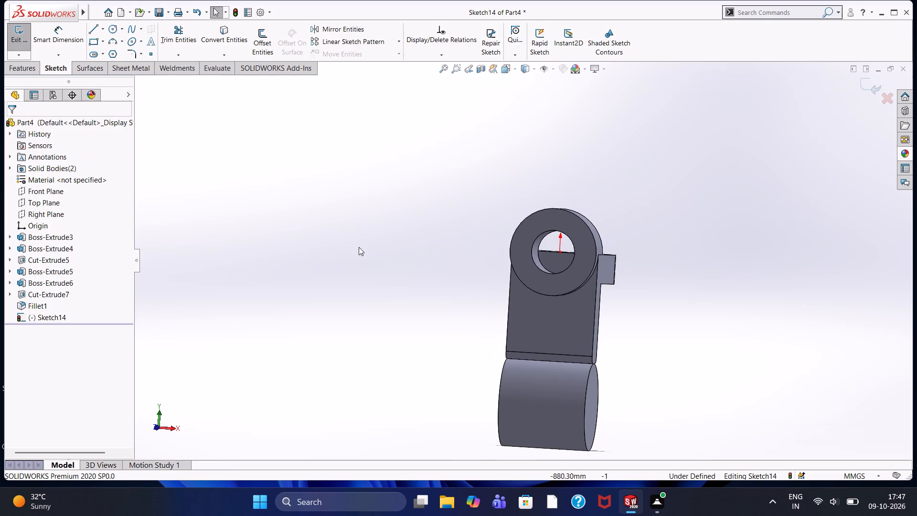
On a new Front Plane sketch, draw a rectangle 60 mm wide and 80 mm high from the ring's horizontal diameter down into the cylinder.
click(52, 189)
click(61, 177)
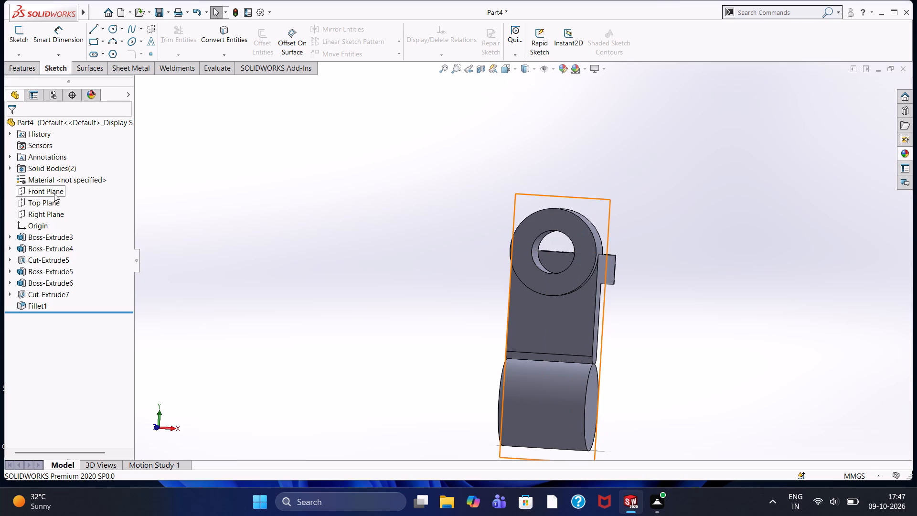
click(54, 193)
click(60, 183)
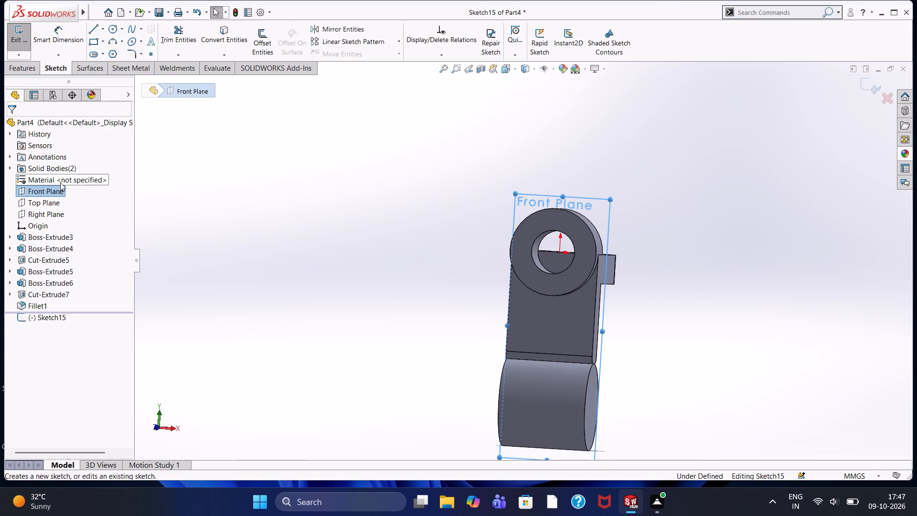
key(ctrl+8)
drag(62, 188, 264, 212)
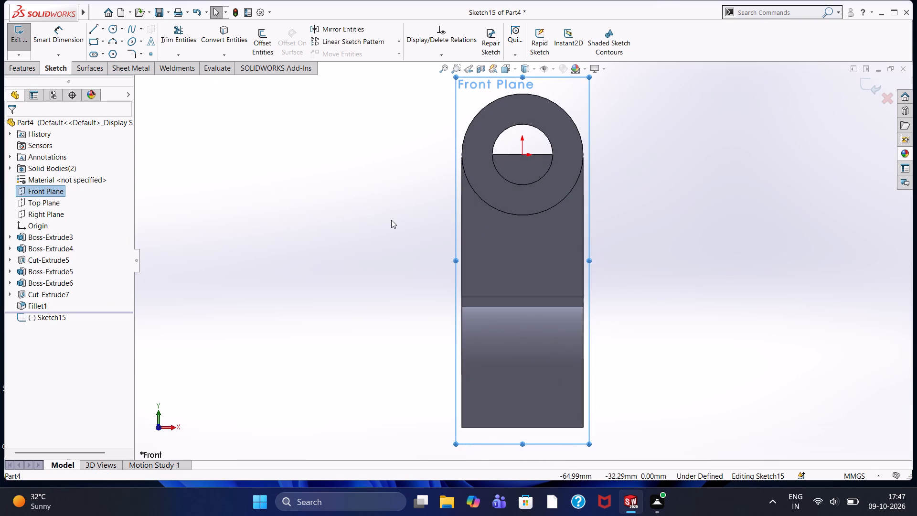
click(98, 28)
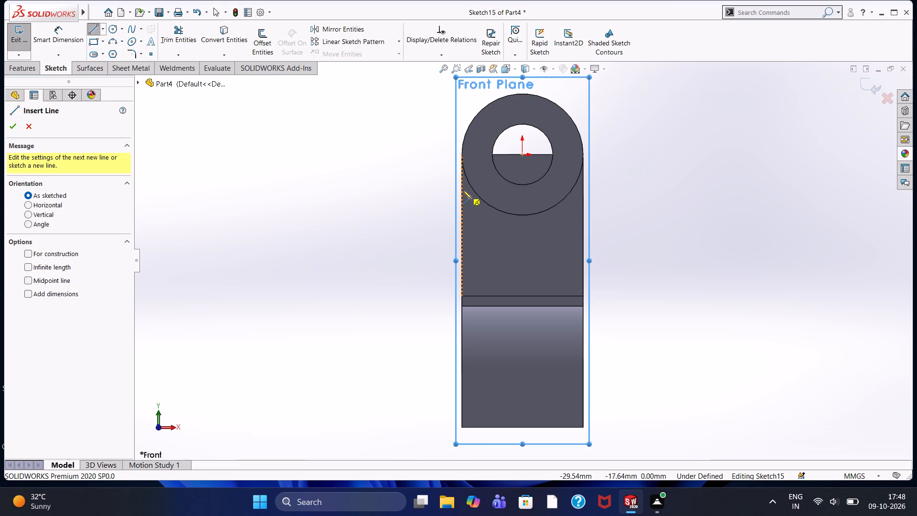
click(462, 154)
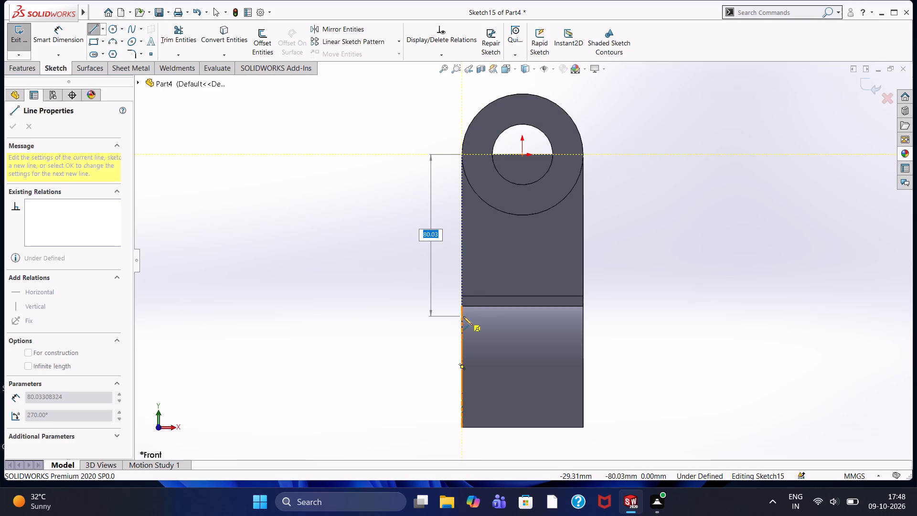
text(80)
key(Return)
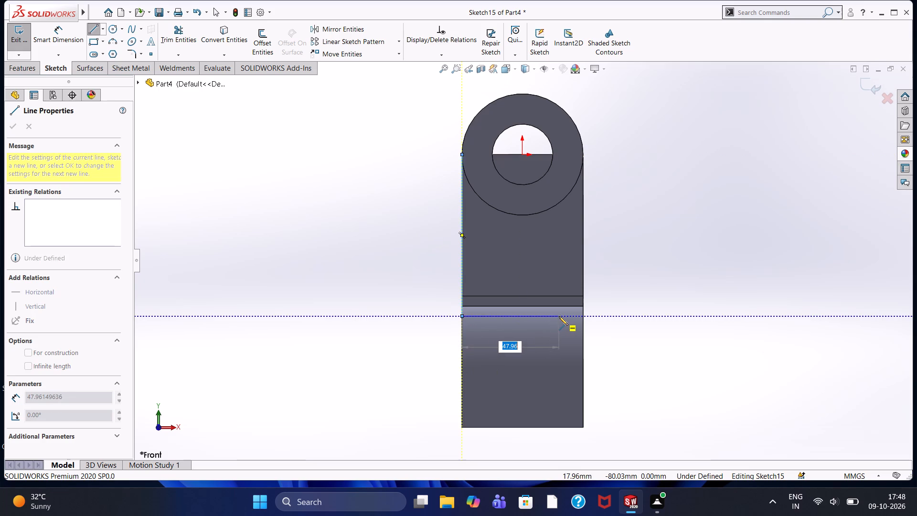
text(60)
key(Return)
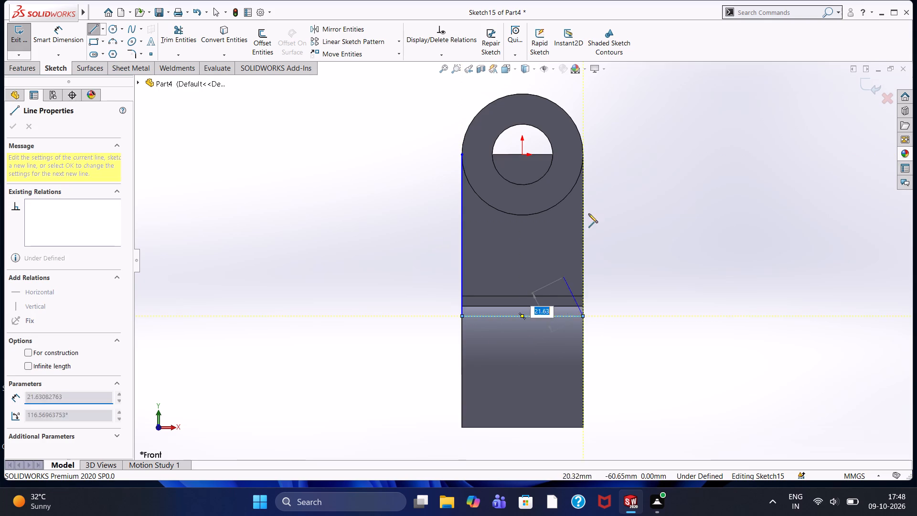
click(584, 155)
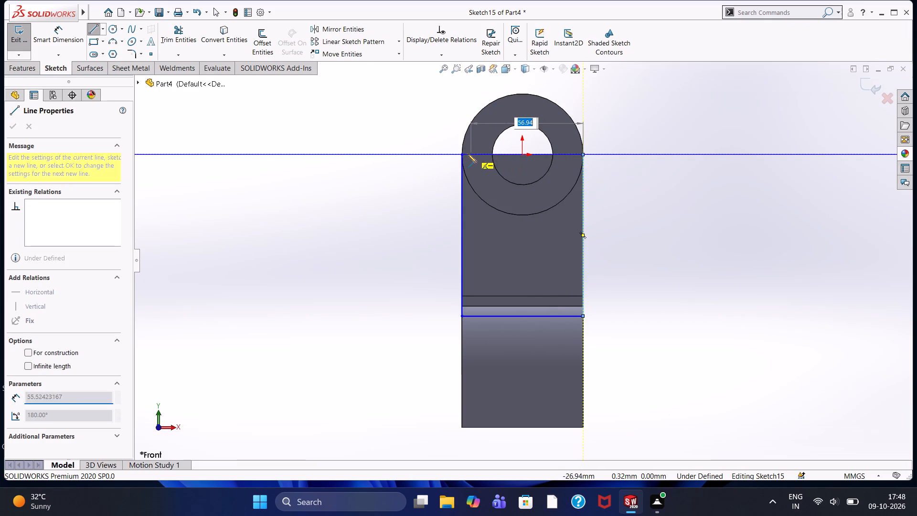
click(463, 154)
right_click(401, 121)
click(409, 131)
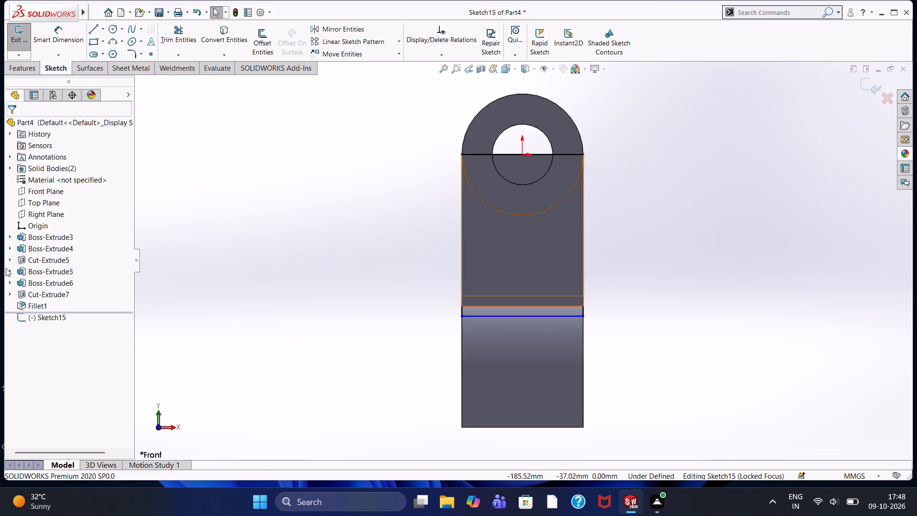
Extrude the rectangle 20 mm blind towards the ring side, merging it with the existing bodies.
click(20, 69)
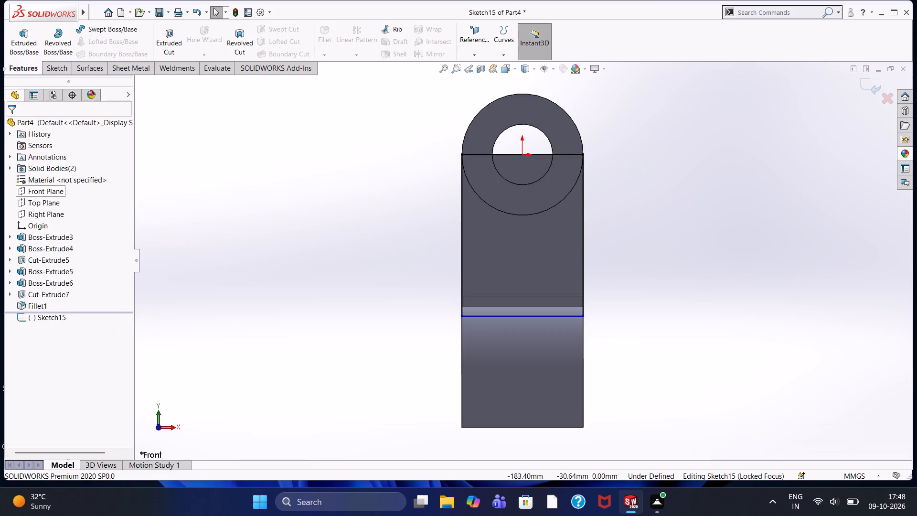
click(30, 37)
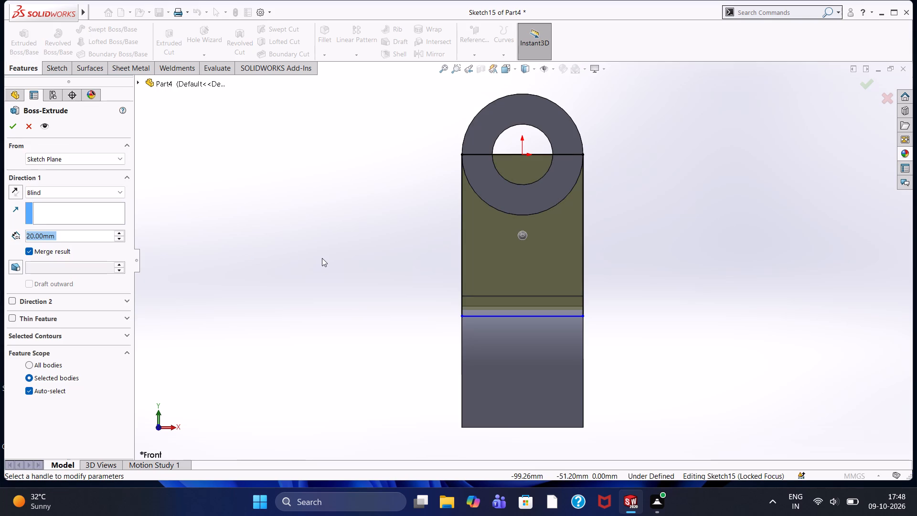
middle_drag(322, 258, 257, 286)
scroll(318, 281, up, 1)
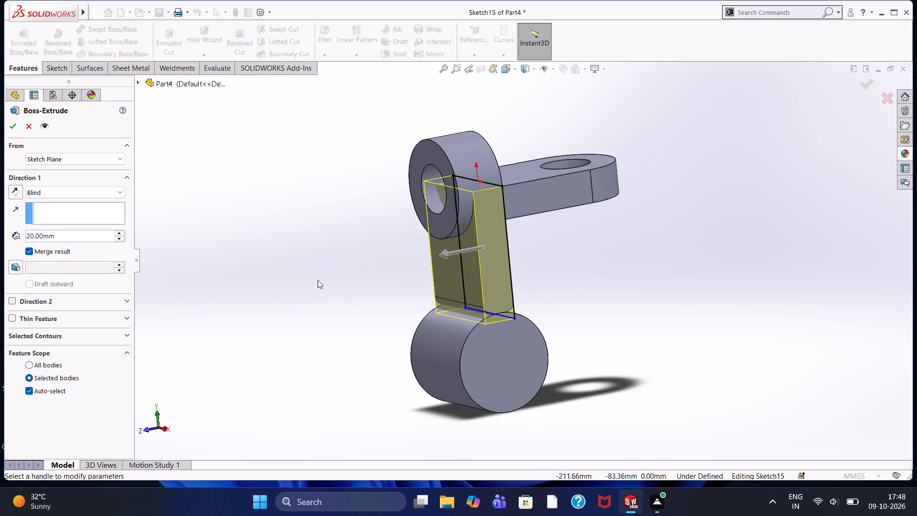
scroll(318, 280, down, 1)
scroll(318, 280, up, 3)
middle_drag(390, 294, 354, 262)
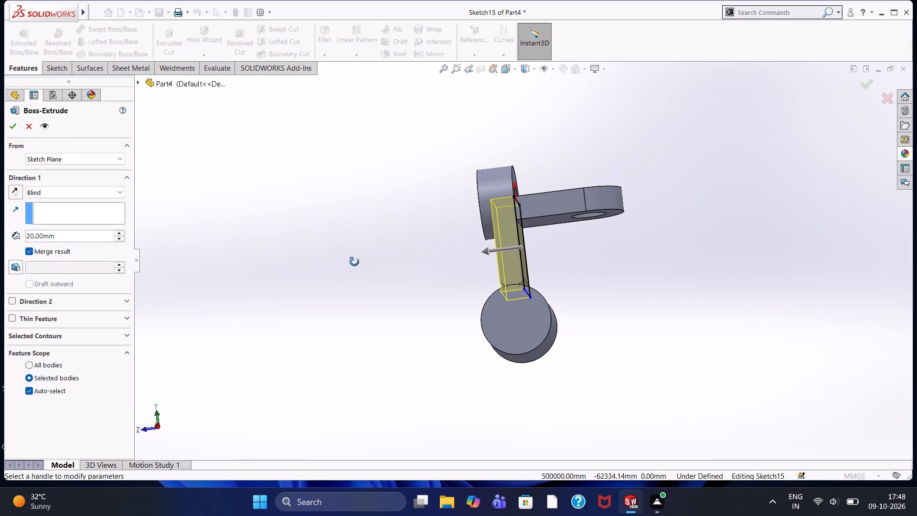
middle_drag(354, 262, 360, 272)
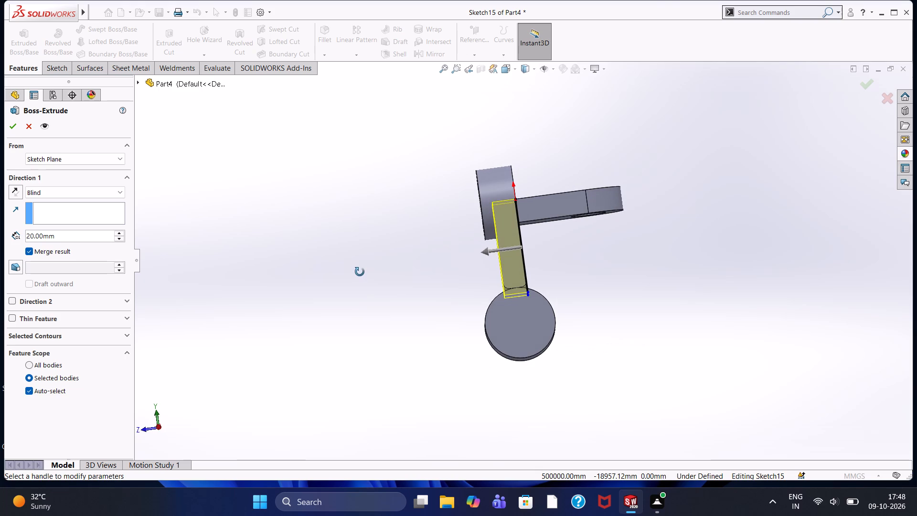
middle_drag(360, 272, 360, 271)
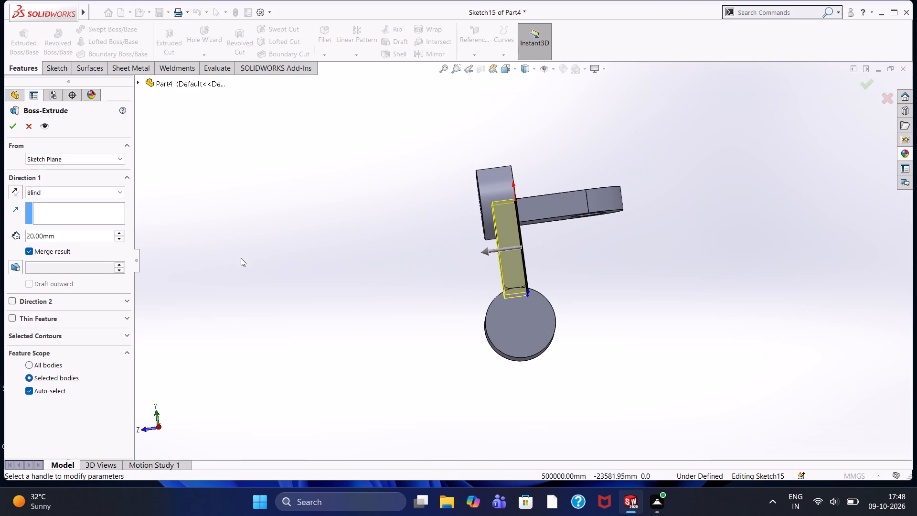
click(12, 129)
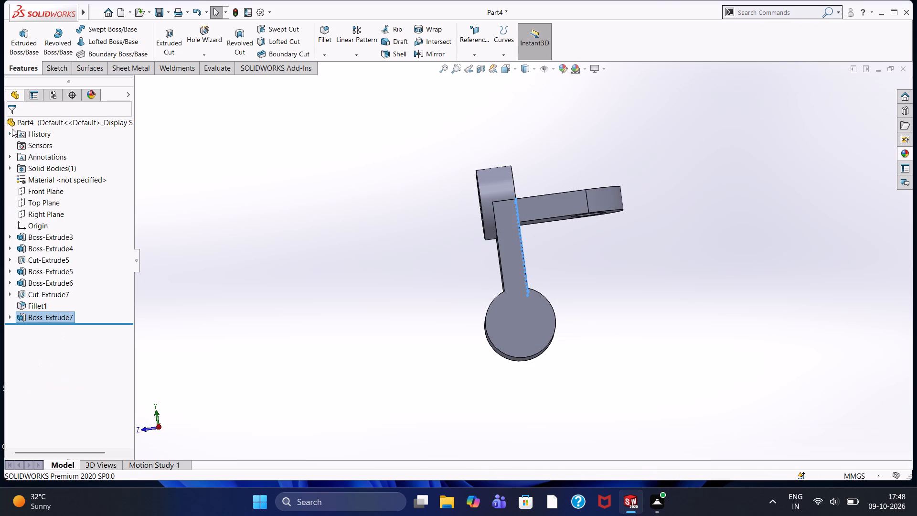
On a new Front Plane sketch, convert the edges of the half-round face blocking the ring's hole into sketch entities.
click(306, 300)
middle_drag(311, 298, 347, 321)
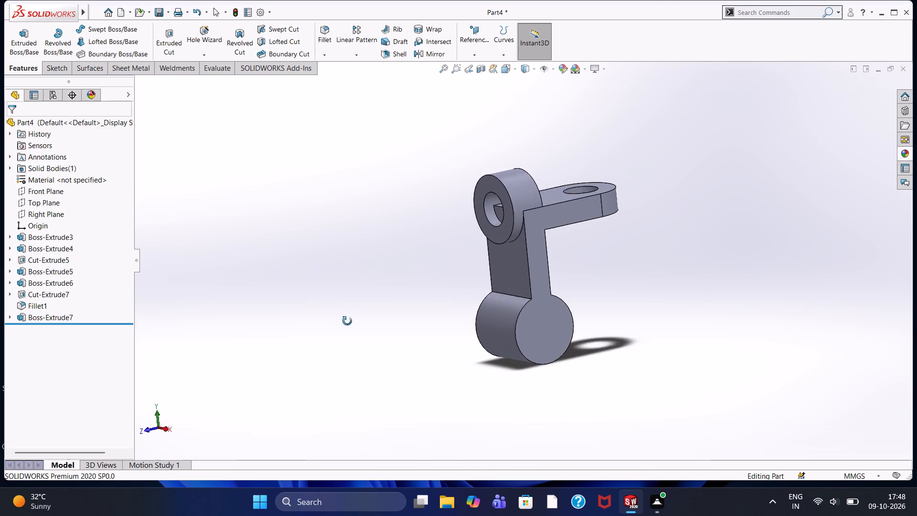
middle_drag(347, 321, 379, 322)
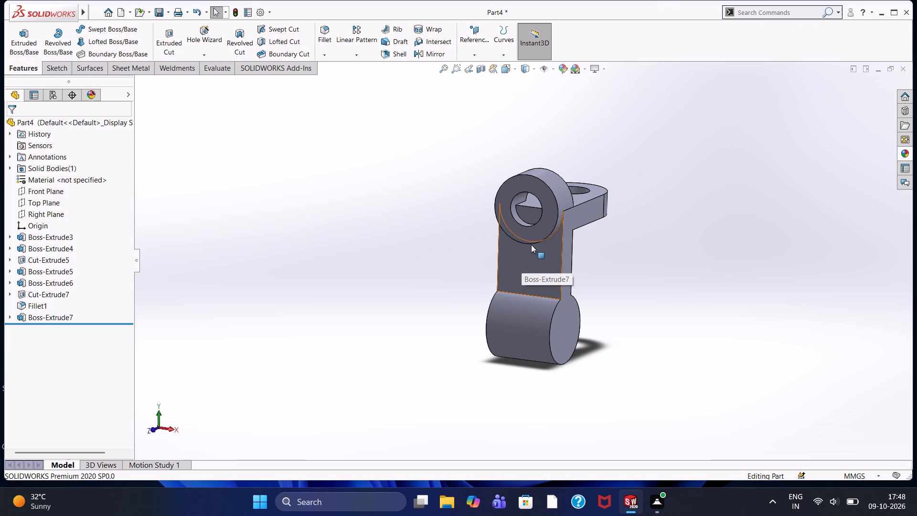
middle_drag(452, 258, 473, 202)
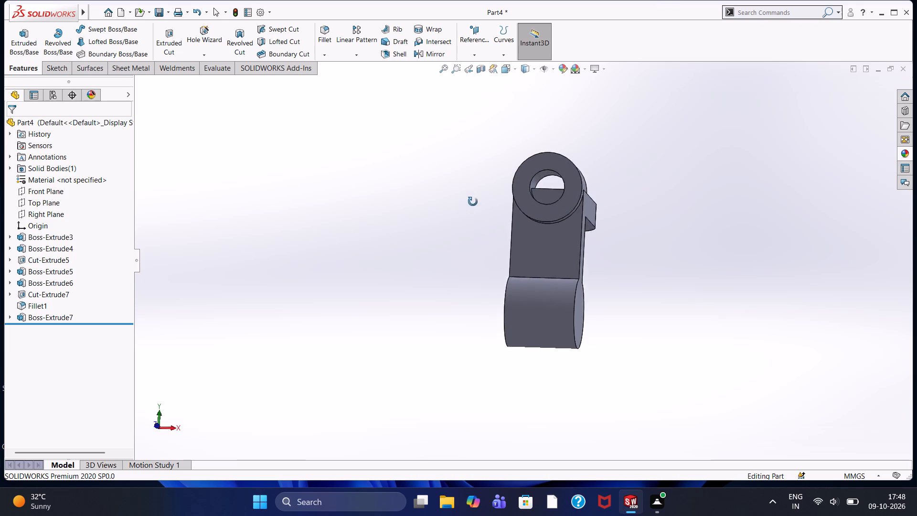
middle_drag(473, 202, 493, 184)
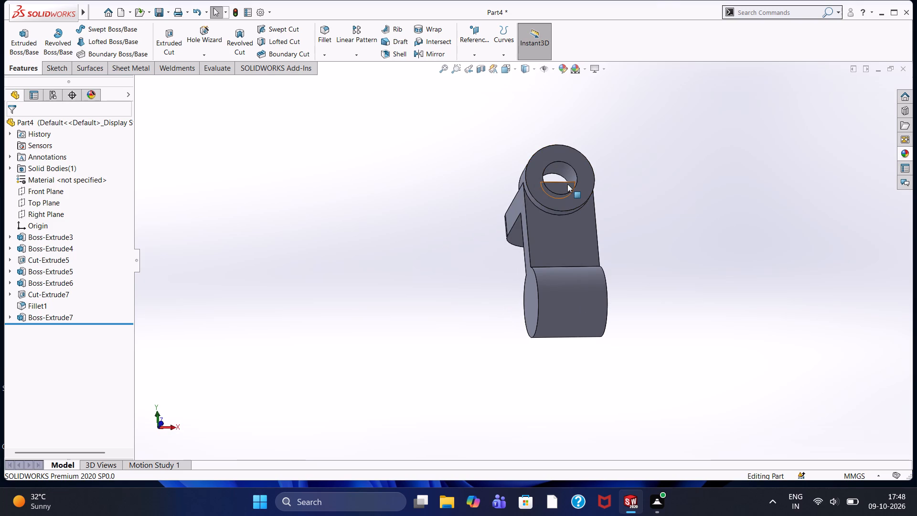
click(567, 184)
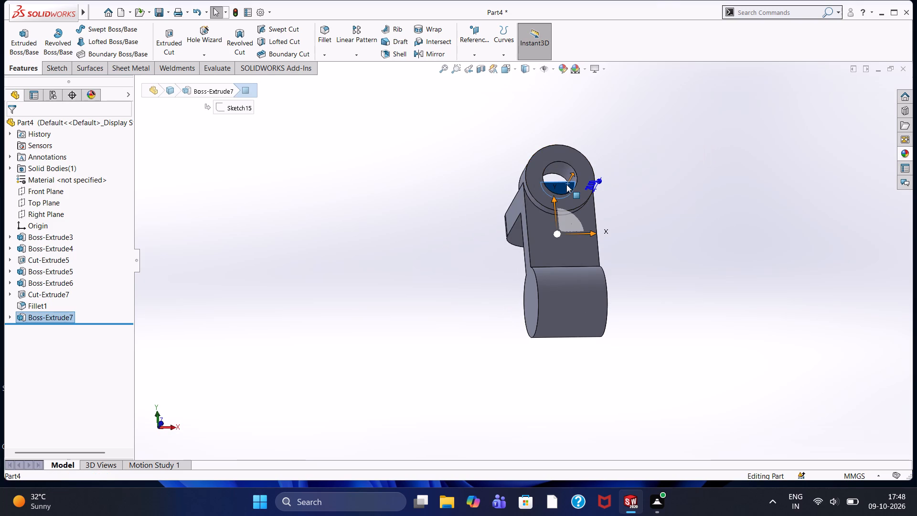
key(ctrl+8)
click(427, 190)
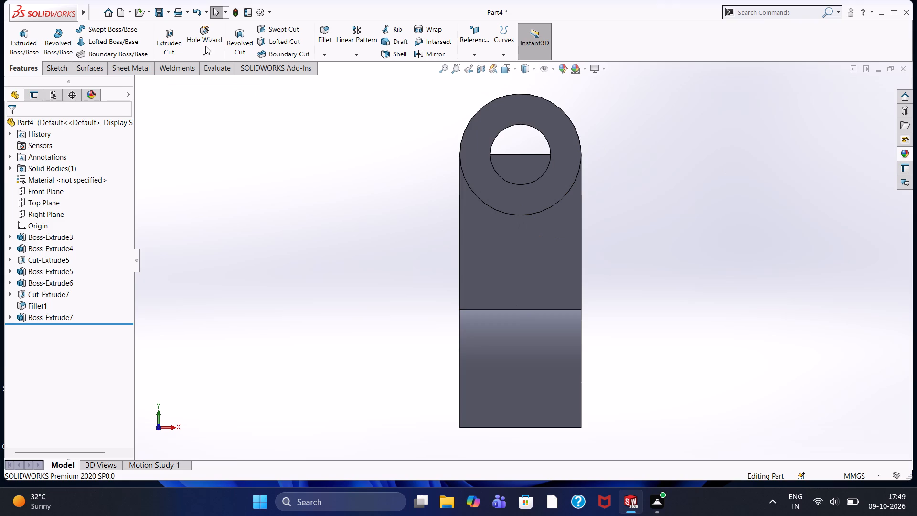
click(50, 71)
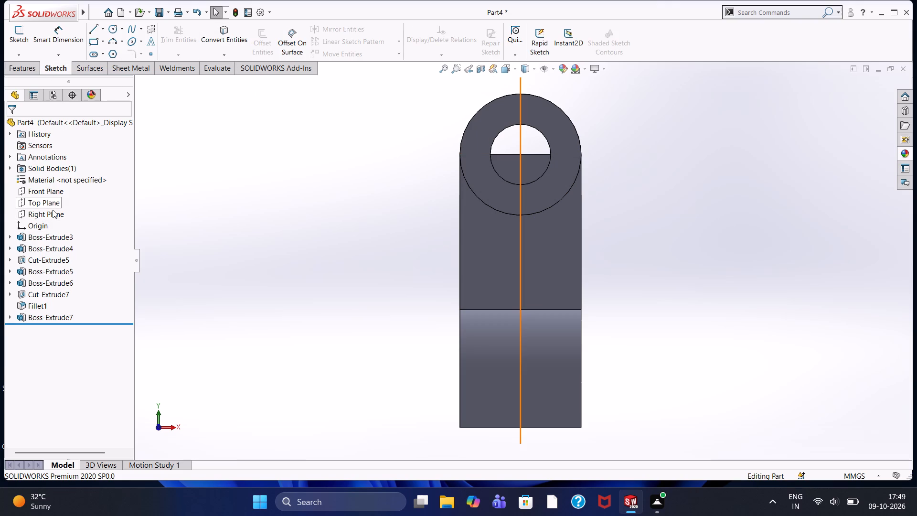
click(55, 191)
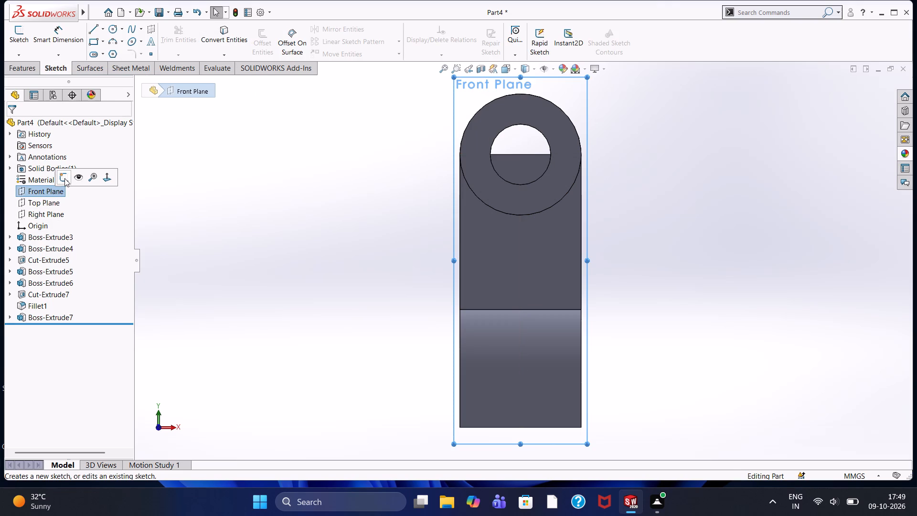
click(64, 178)
click(222, 35)
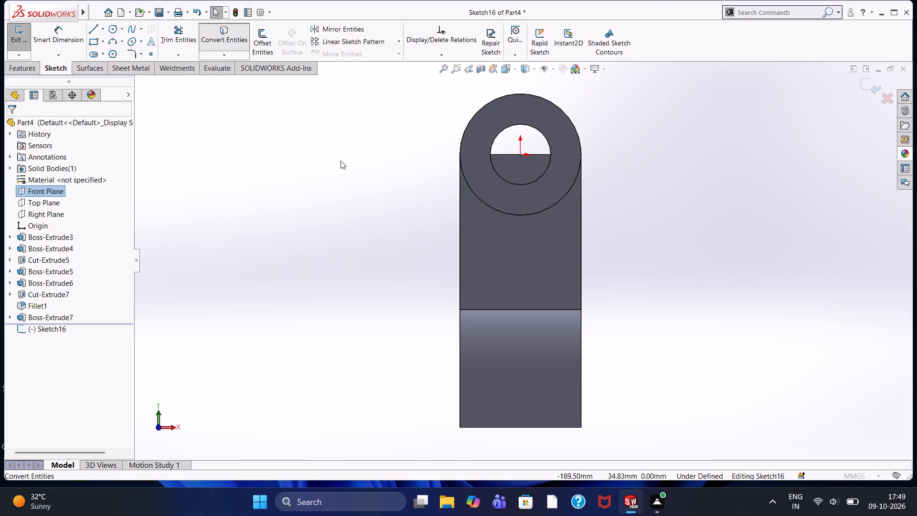
click(519, 163)
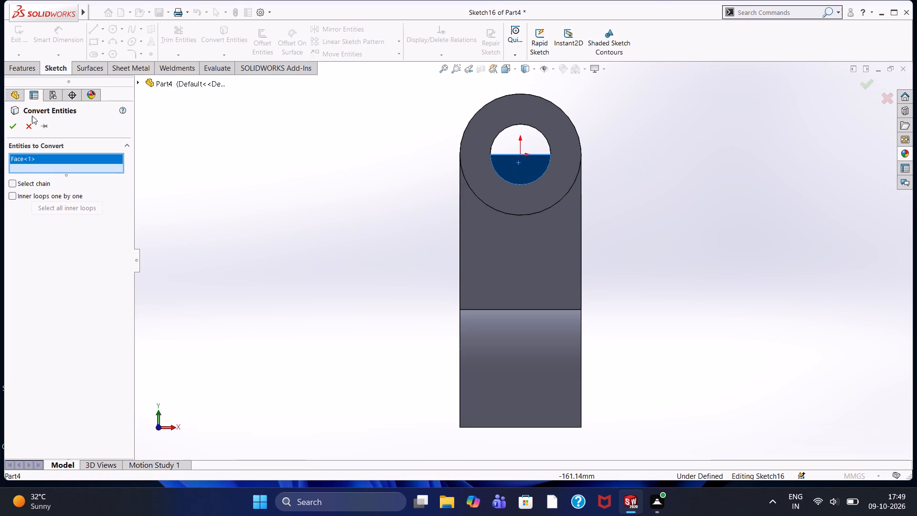
click(14, 128)
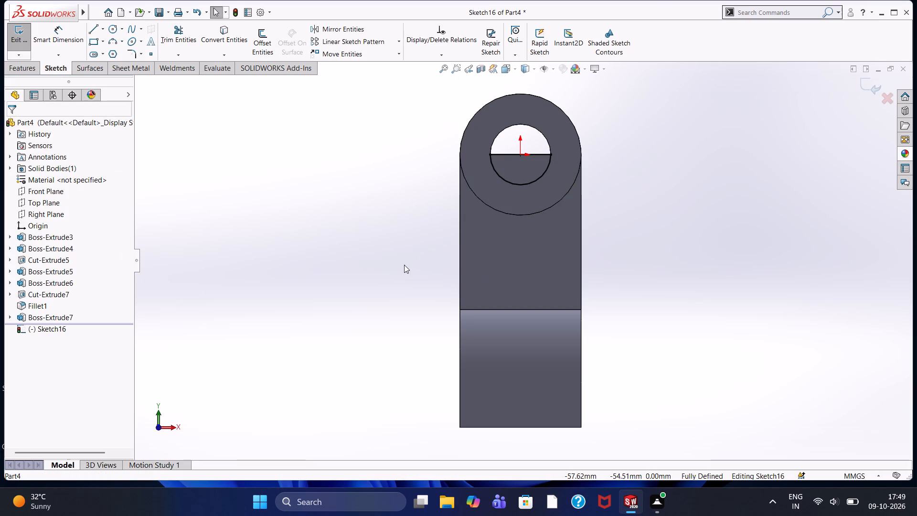
Extrude-cut the converted half-round profile 20 mm blind from the Front Plane into the plate side.
click(29, 75)
click(29, 72)
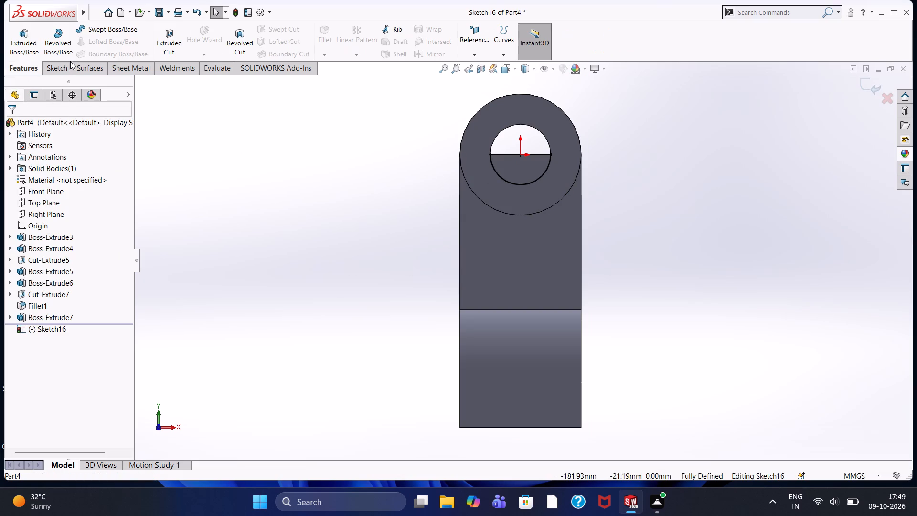
click(170, 38)
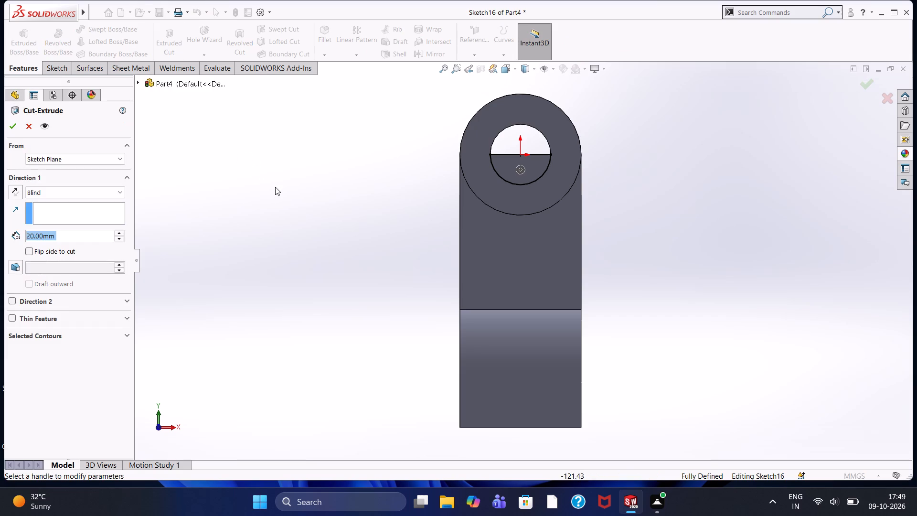
click(10, 125)
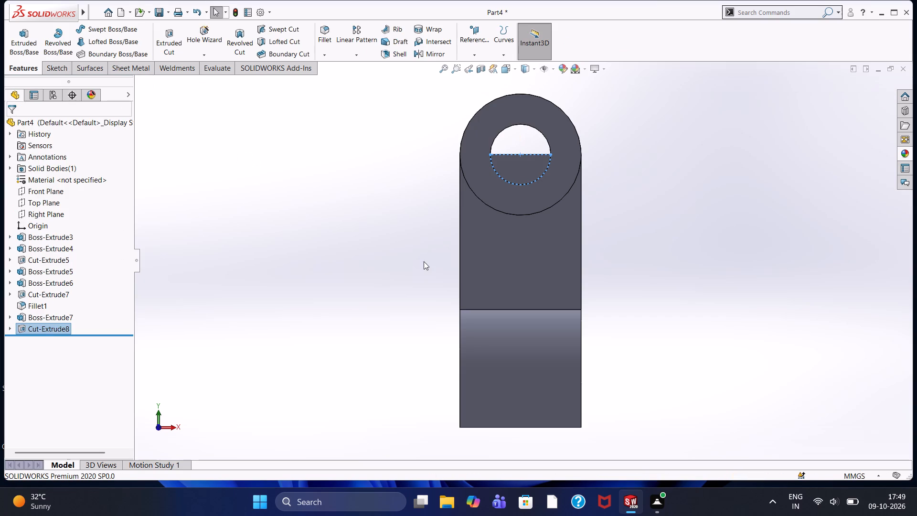
click(407, 248)
On a new Front Plane sketch, convert the edges of the half-round face still blocking the ring's hole.
middle_drag(409, 239, 380, 231)
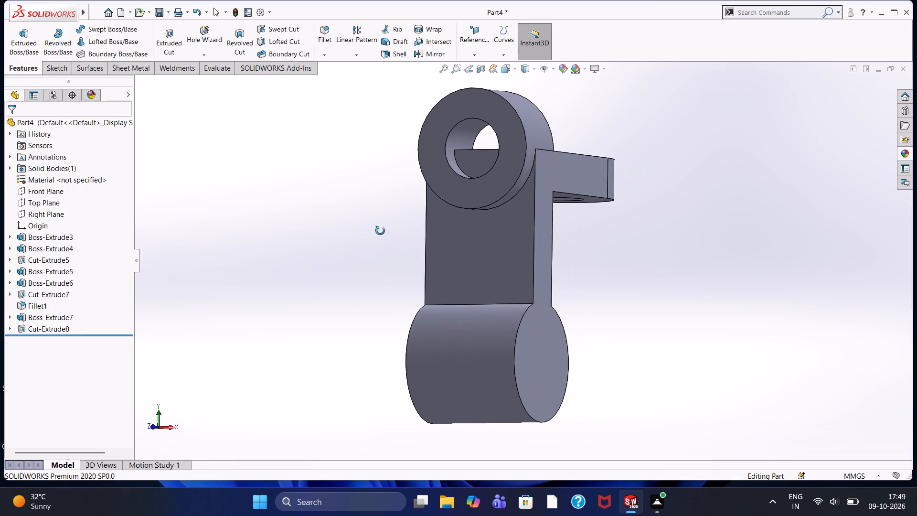
middle_drag(380, 231, 396, 280)
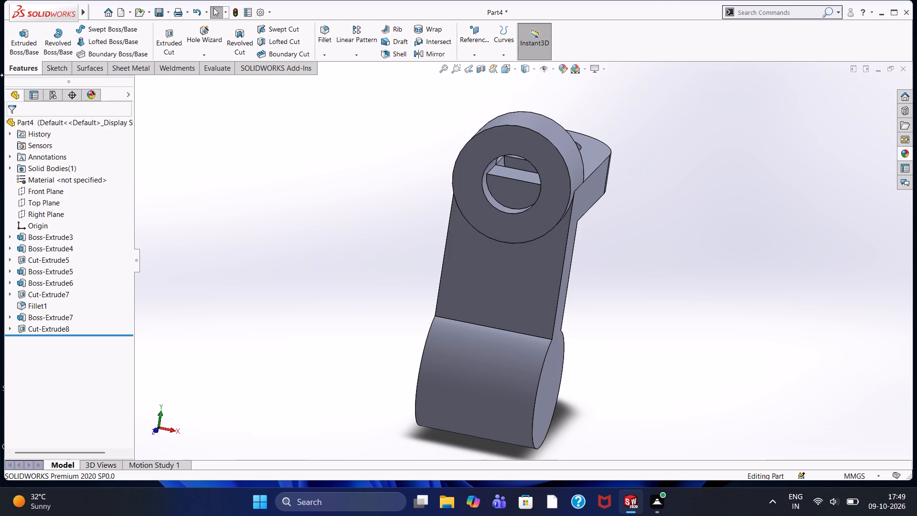
click(57, 64)
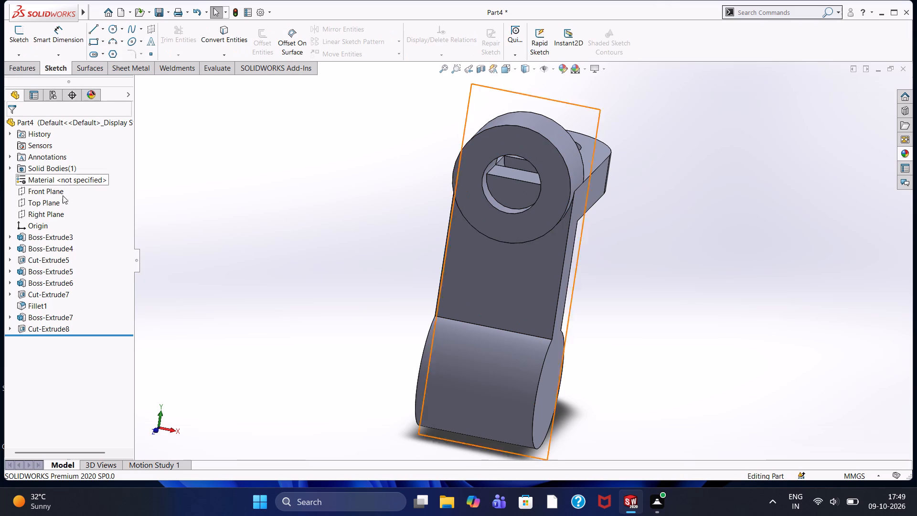
click(49, 190)
click(62, 173)
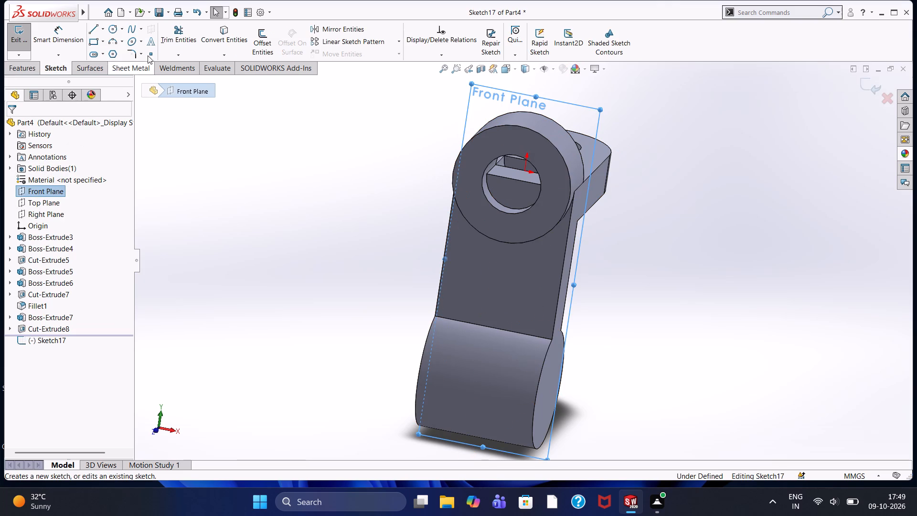
click(230, 27)
click(508, 185)
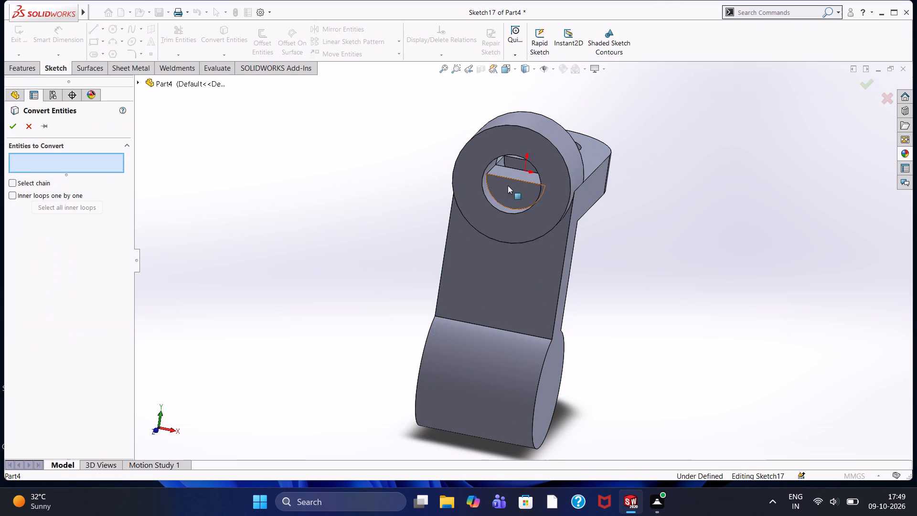
click(13, 127)
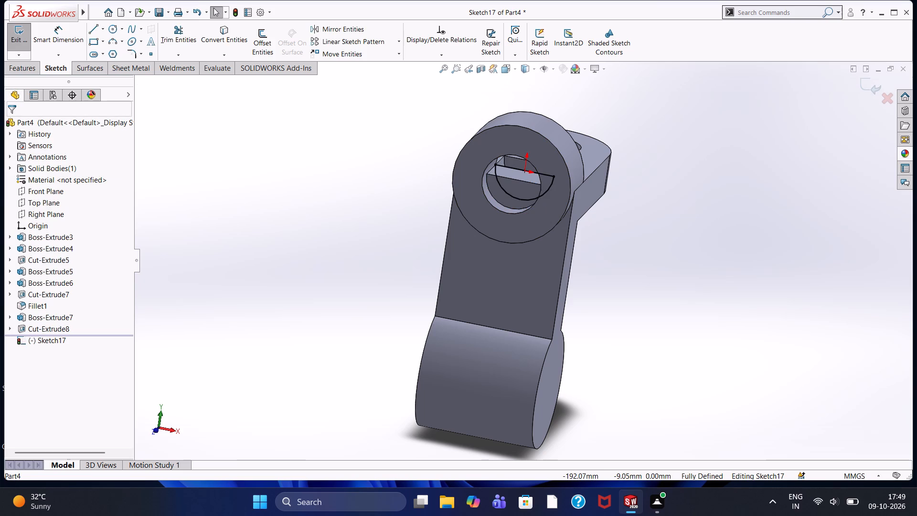
Extrude-cut the half-round profile 20 mm blind in the reversed direction, through the web inside the ring's hole.
click(26, 70)
click(167, 41)
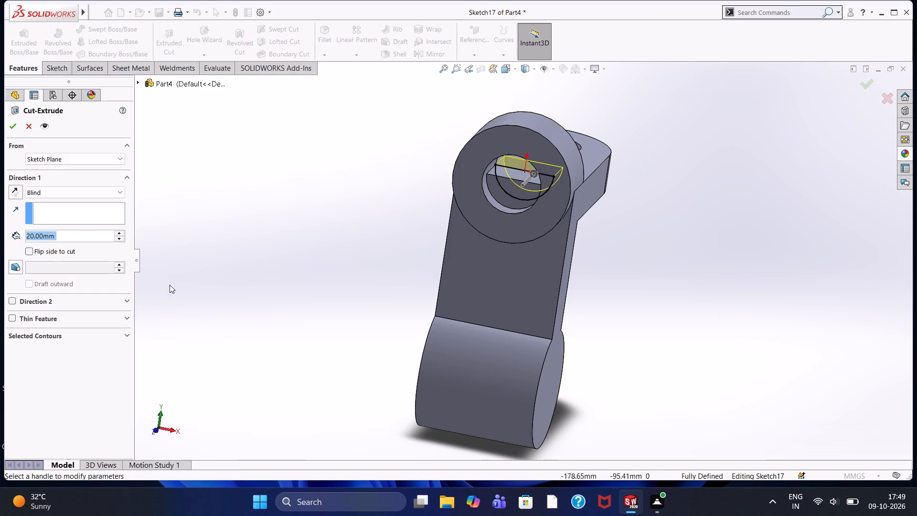
middle_drag(243, 258, 250, 223)
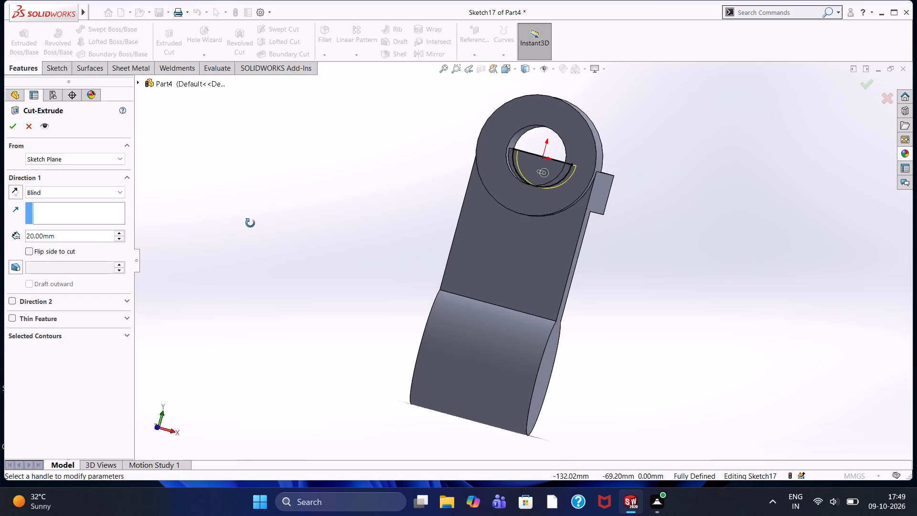
middle_drag(250, 223, 253, 232)
click(9, 127)
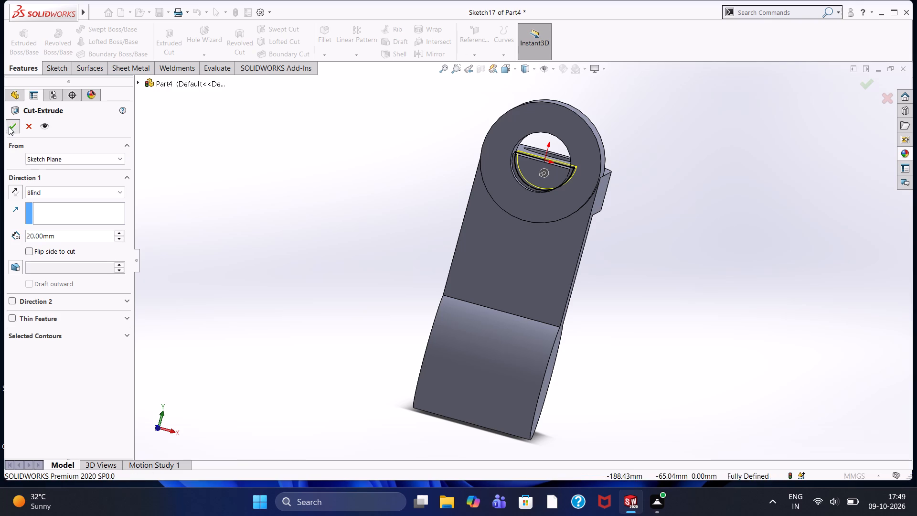
click(17, 192)
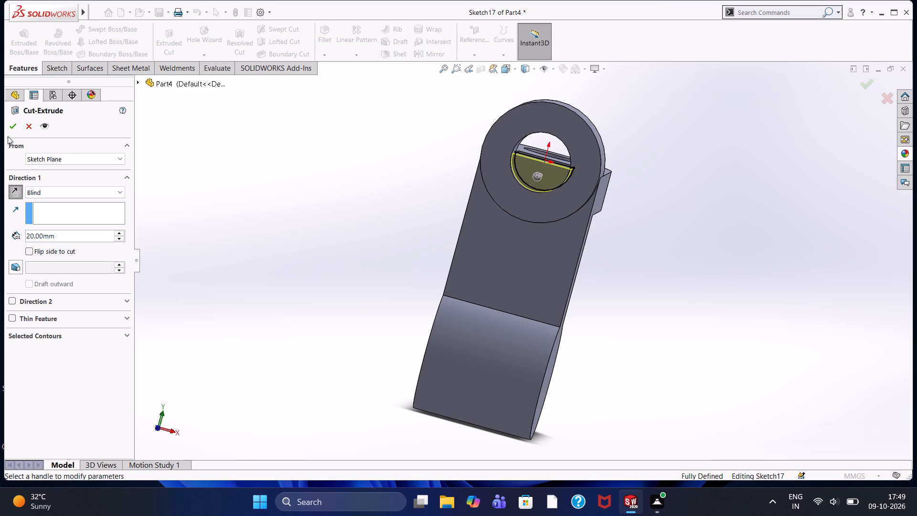
click(11, 126)
click(236, 233)
Inspect the bracket from several angles, checking the ring's hole and where the web and plate meet the ring.
middle_drag(280, 213, 269, 157)
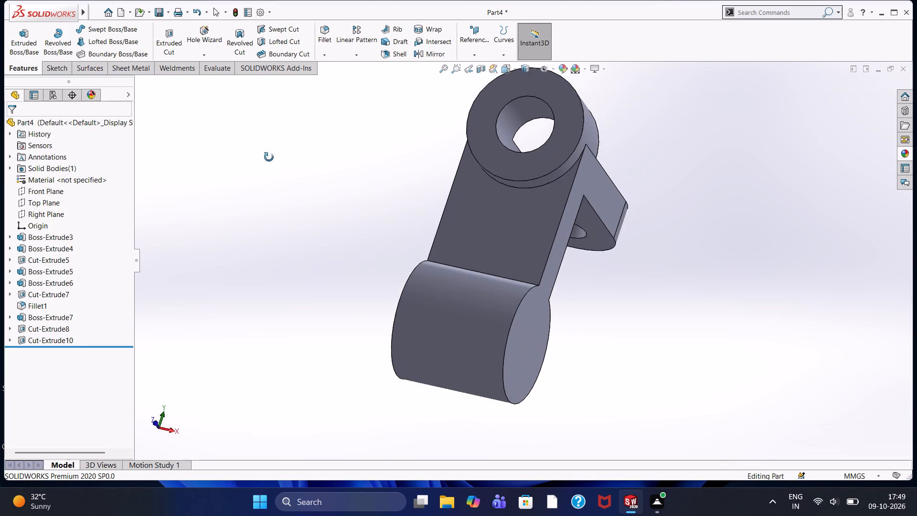
middle_drag(269, 157, 226, 172)
click(296, 217)
middle_drag(300, 212, 276, 197)
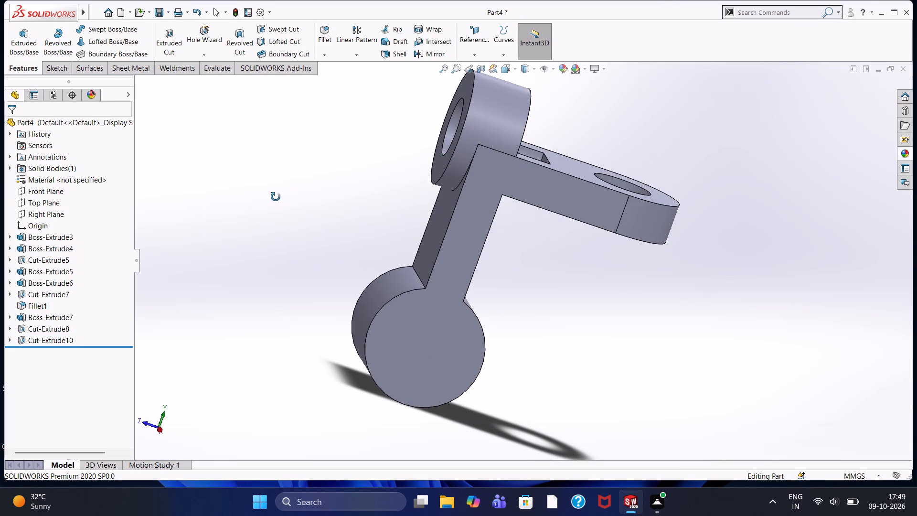
middle_drag(276, 197, 273, 196)
scroll(273, 196, up, 2)
scroll(536, 211, down, 3)
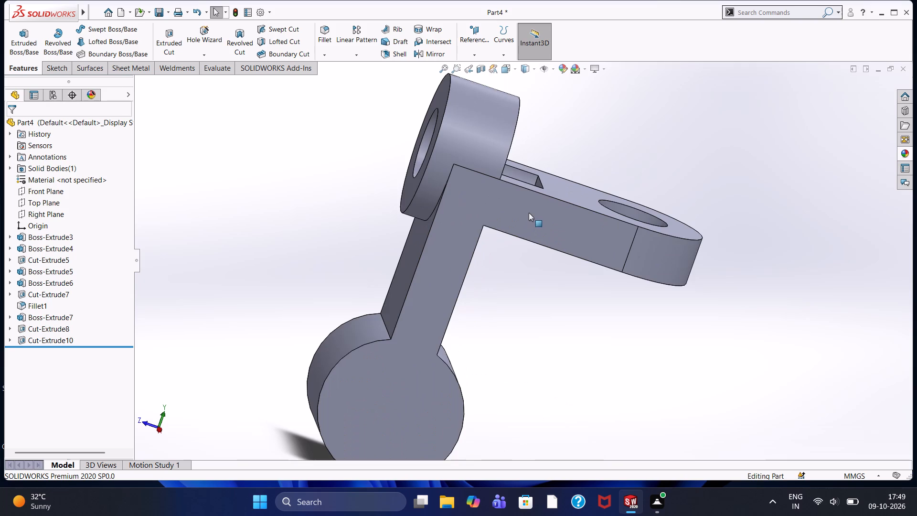
scroll(529, 189, down, 2)
scroll(585, 140, up, 2)
middle_drag(585, 139, 549, 206)
scroll(547, 206, up, 2)
scroll(545, 205, down, 3)
scroll(545, 205, up, 4)
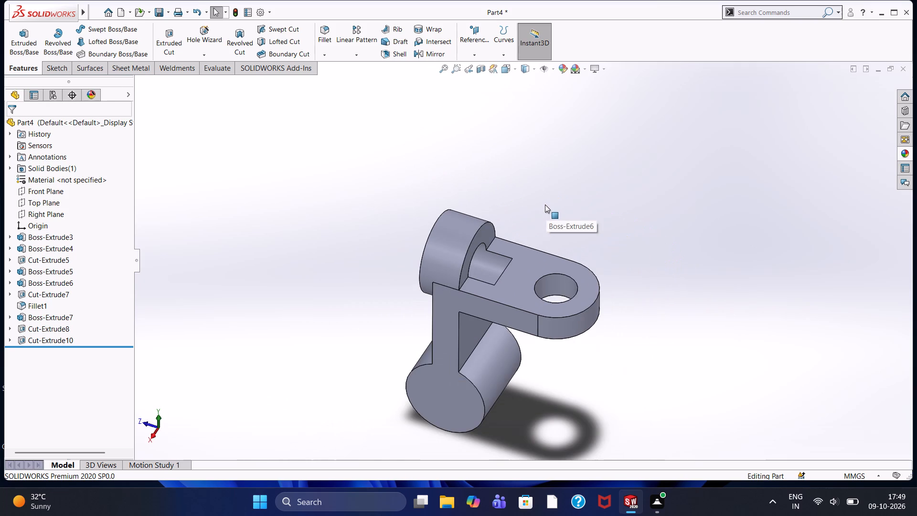
scroll(545, 203, down, 3)
scroll(545, 203, up, 3)
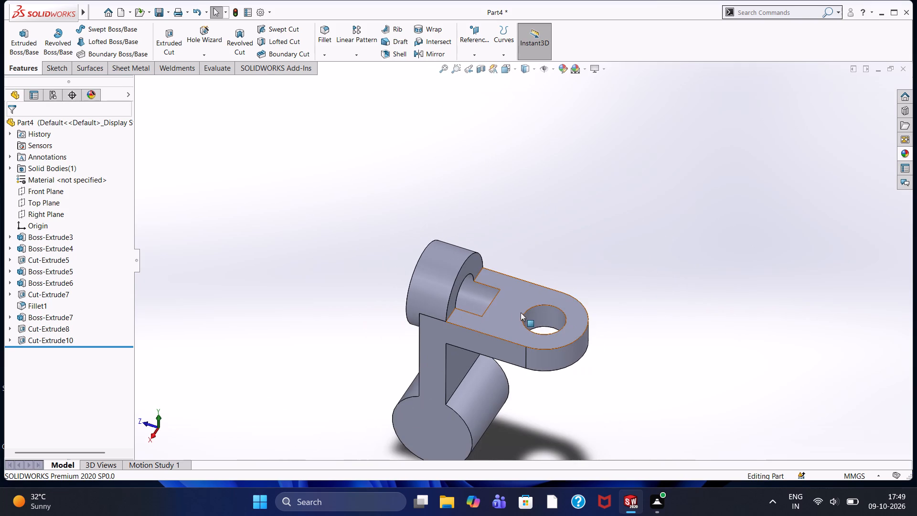
scroll(490, 331, up, 2)
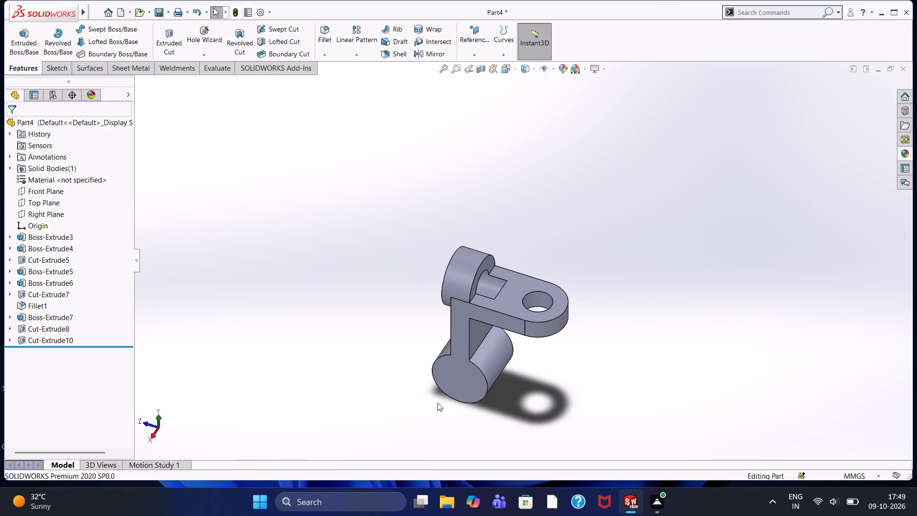
On the lower cylinder's flat end face, sketch a 44 mm diameter circle concentric with the cylinder.
click(460, 381)
click(498, 352)
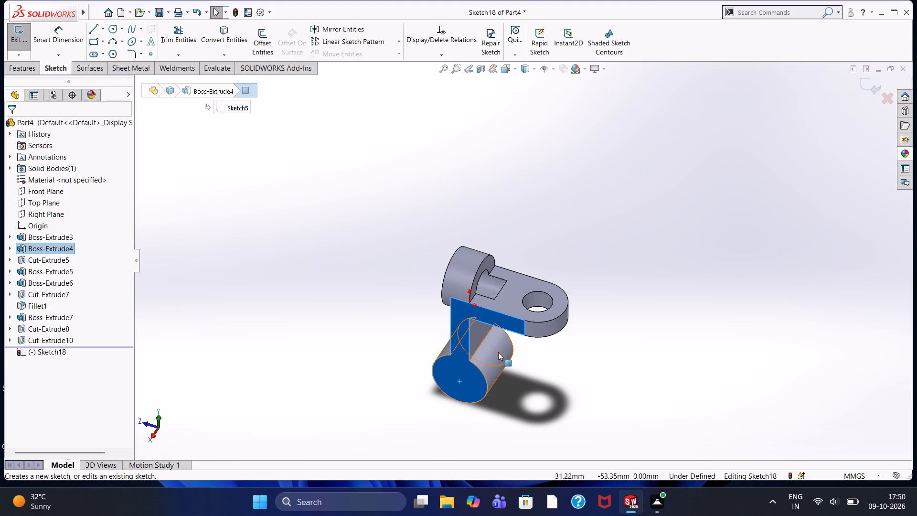
key(ctrl+8)
click(309, 287)
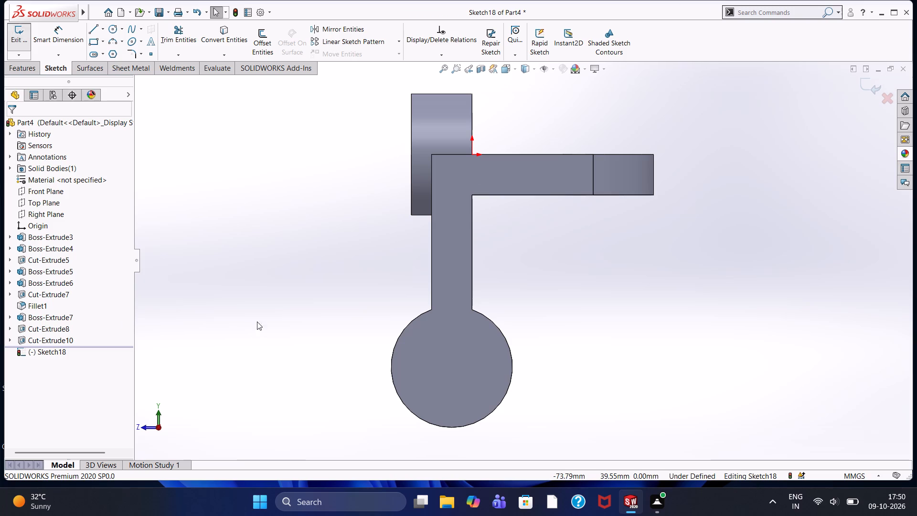
click(111, 32)
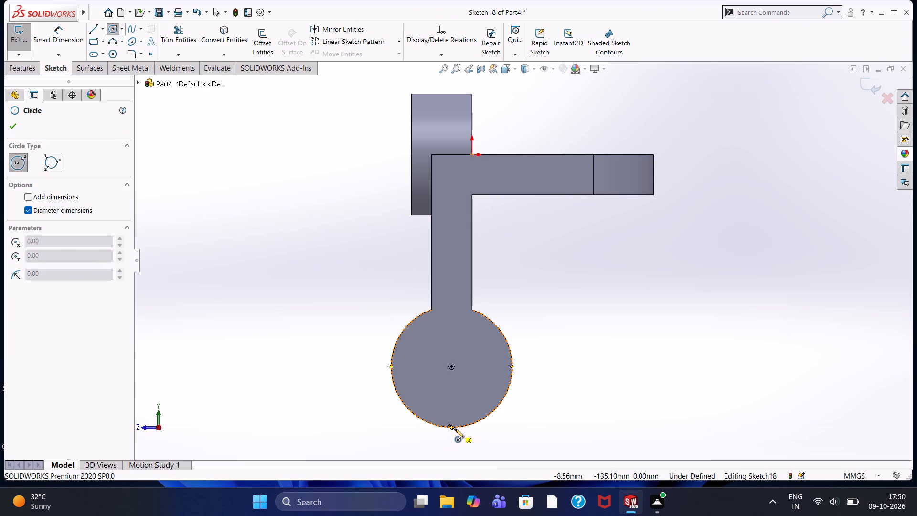
click(451, 366)
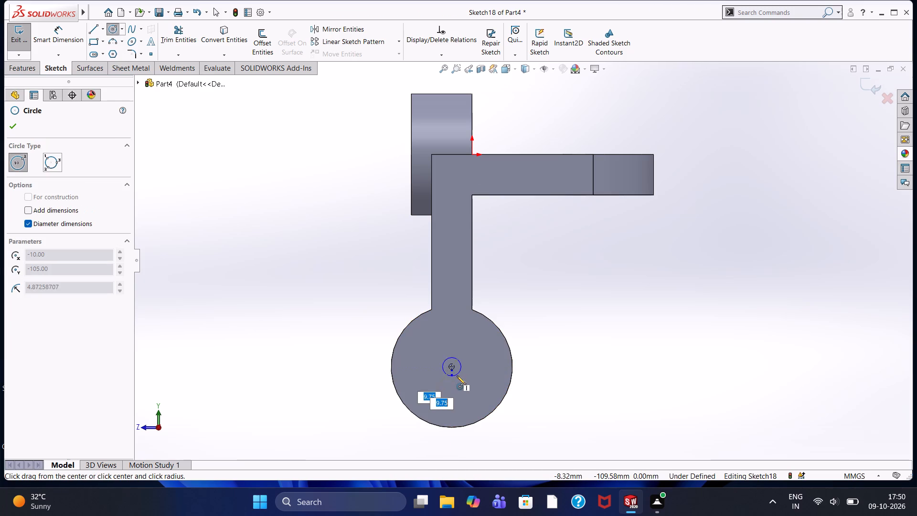
text(44)
key(Return)
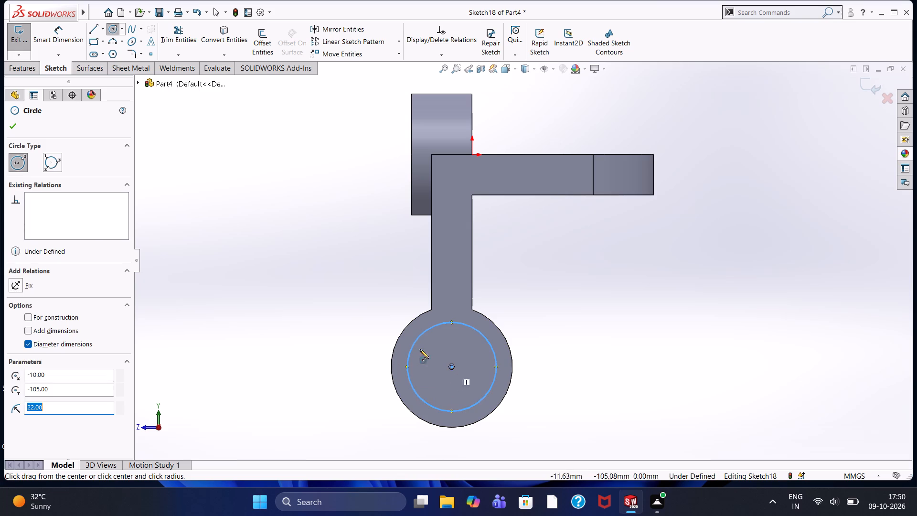
click(19, 126)
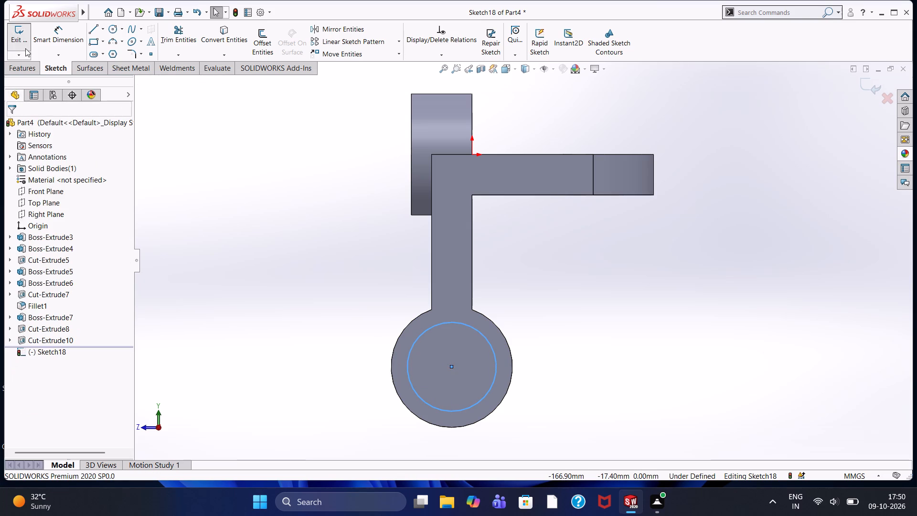
Extrude-cut the 44 mm circle Through All to bore the lower cylinder along its length.
click(26, 71)
click(176, 36)
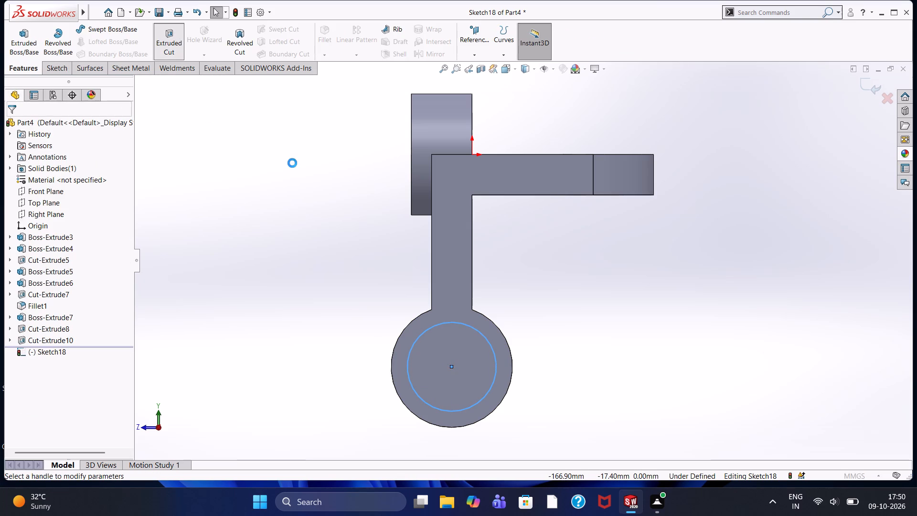
click(50, 189)
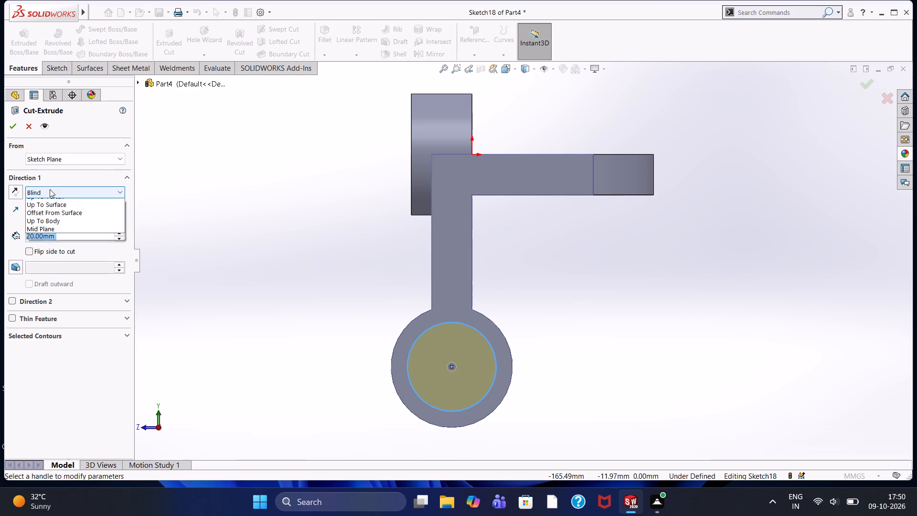
click(52, 212)
click(9, 128)
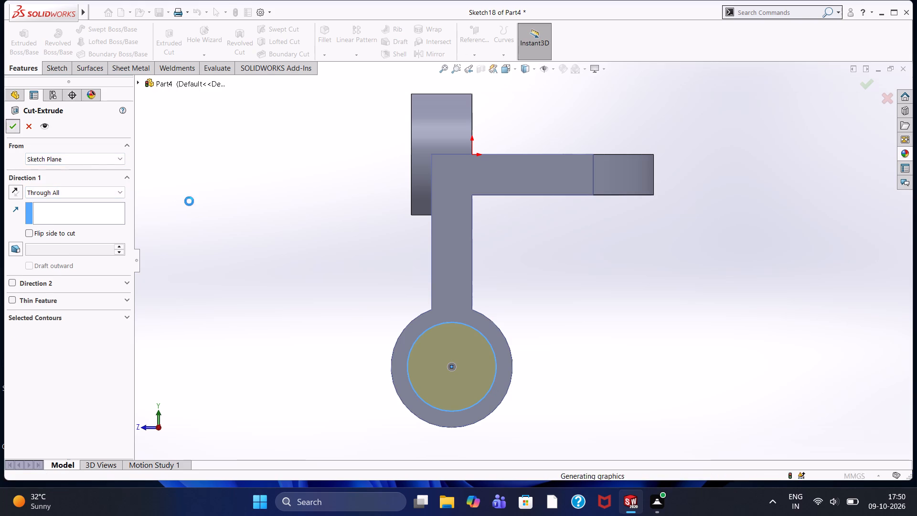
click(189, 201)
On a new Right Plane sketch, draw a sloped line about 60 mm long from the ring's bottom edge to the lower cylinder's outer circle.
middle_drag(245, 200, 277, 250)
scroll(282, 244, up, 1)
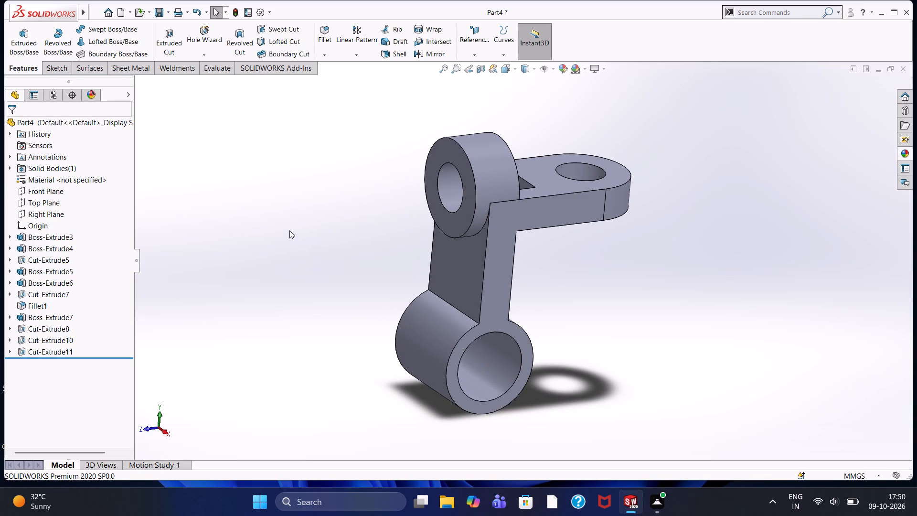
click(57, 212)
click(63, 200)
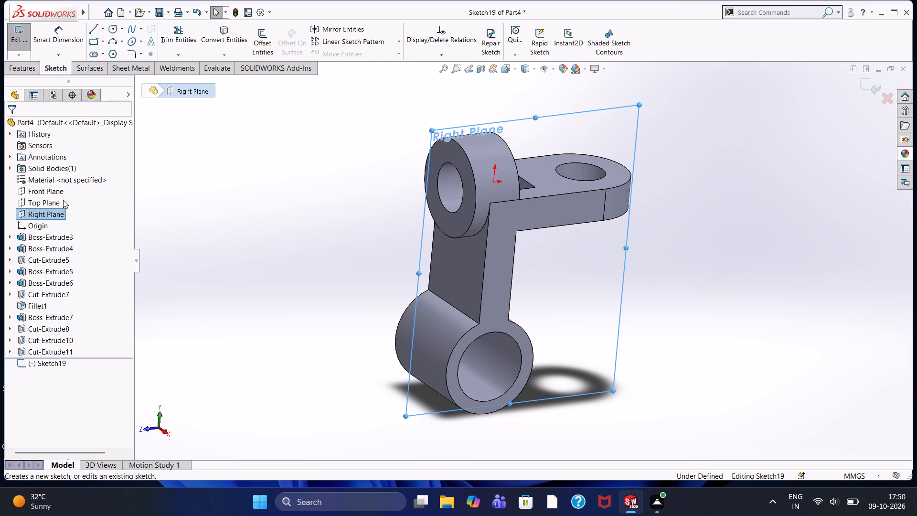
key(ctrl+8)
click(51, 175)
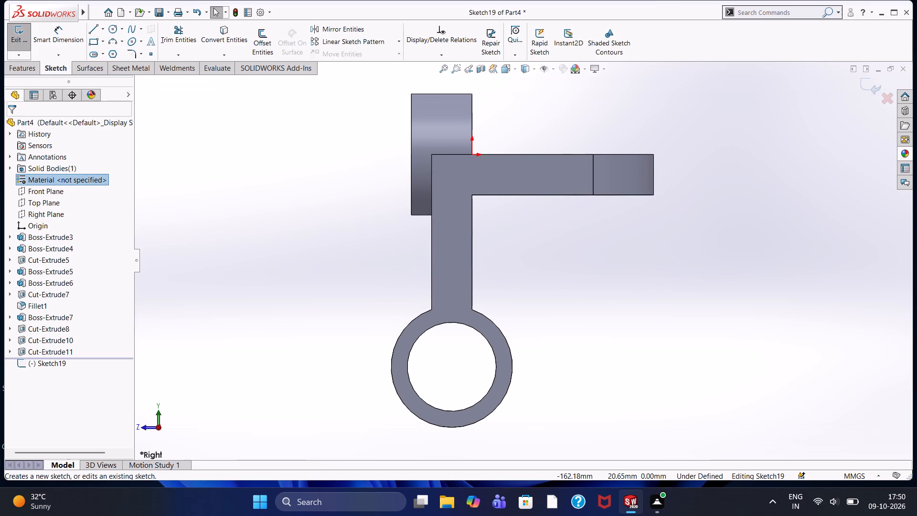
click(90, 30)
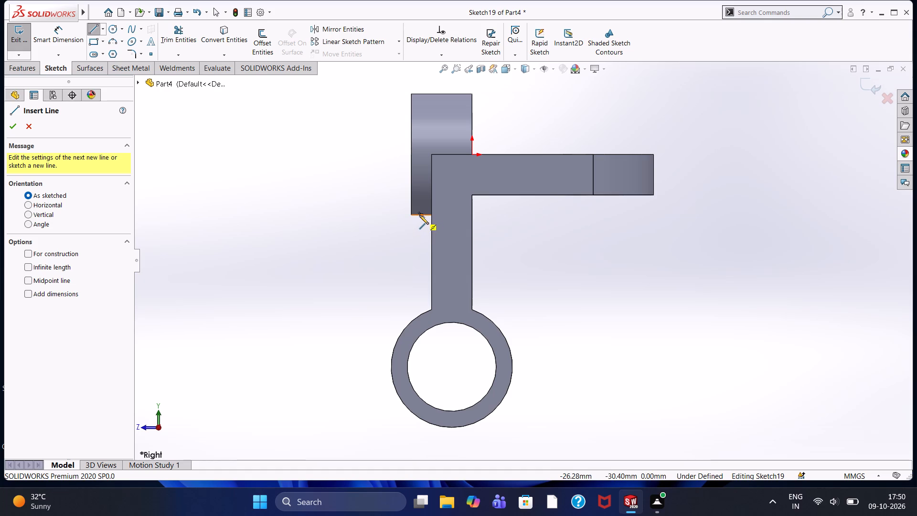
click(420, 214)
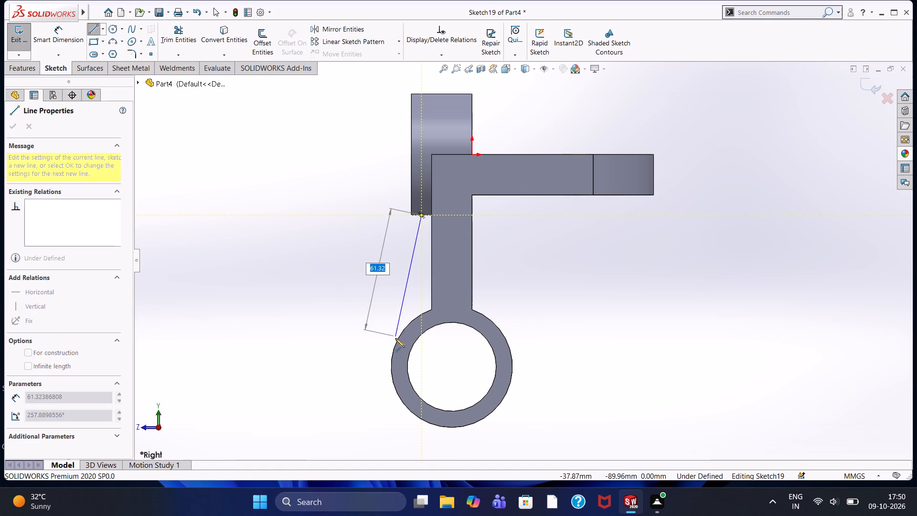
click(397, 340)
right_click(378, 289)
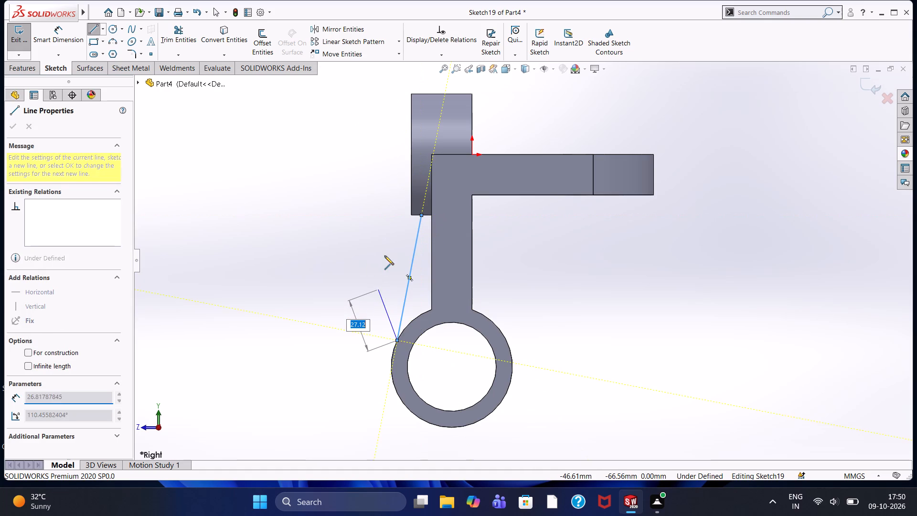
right_click(350, 219)
click(362, 230)
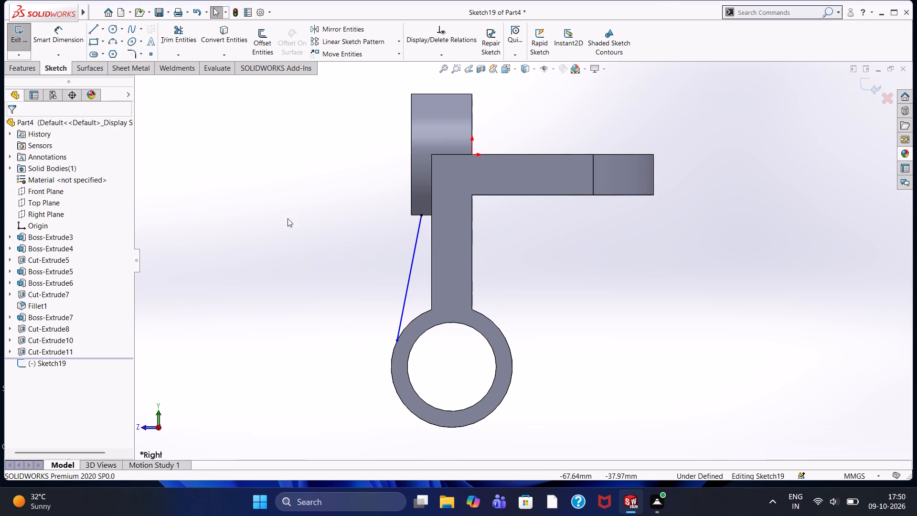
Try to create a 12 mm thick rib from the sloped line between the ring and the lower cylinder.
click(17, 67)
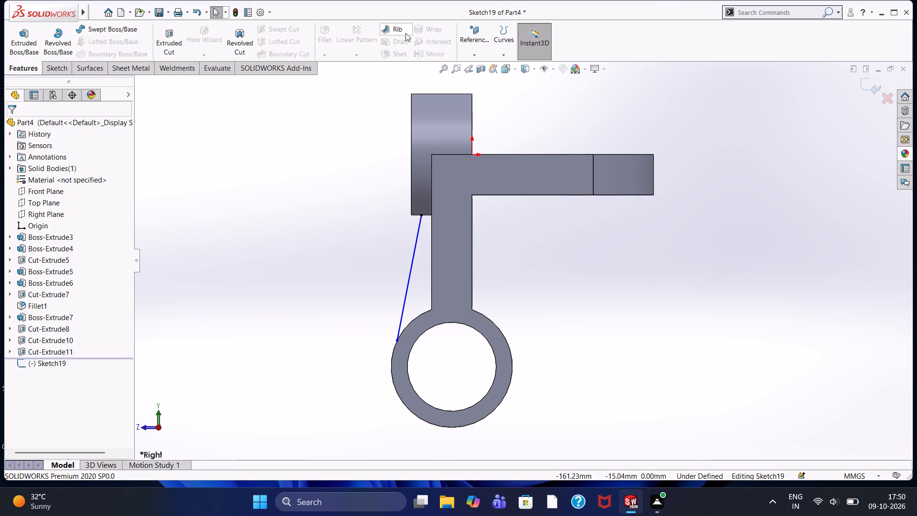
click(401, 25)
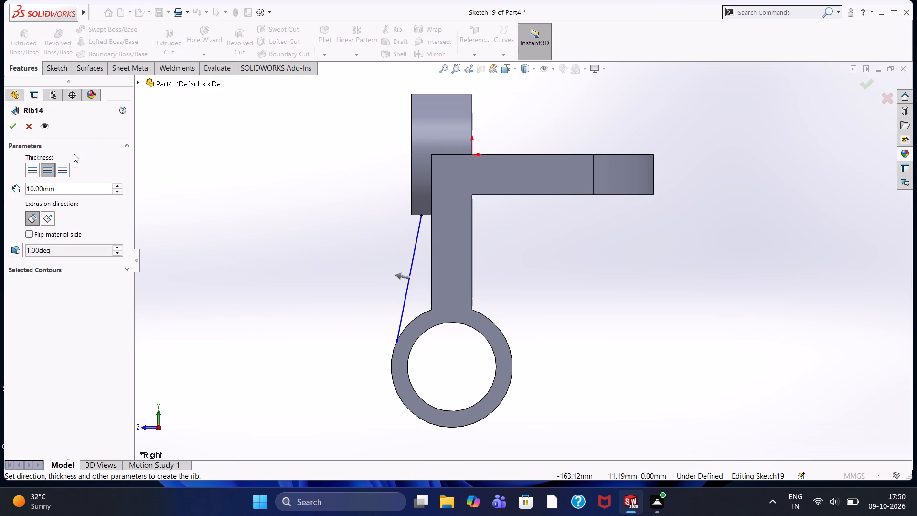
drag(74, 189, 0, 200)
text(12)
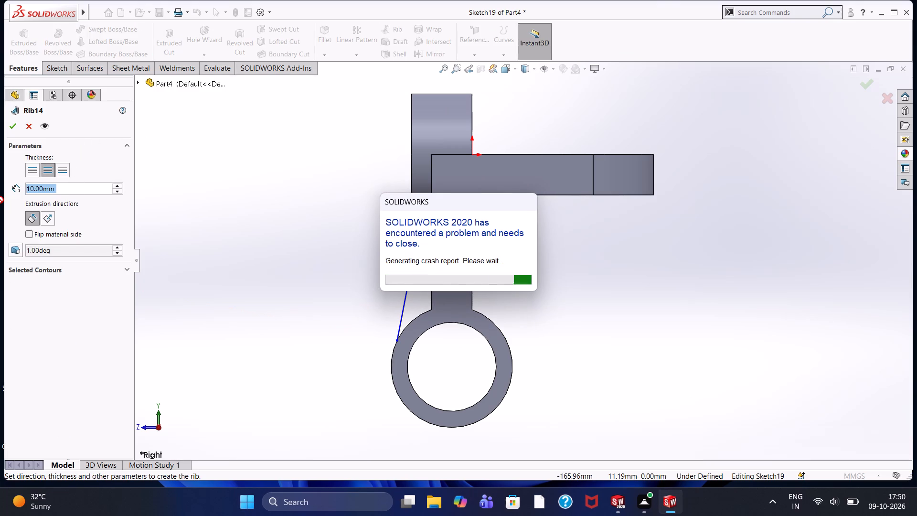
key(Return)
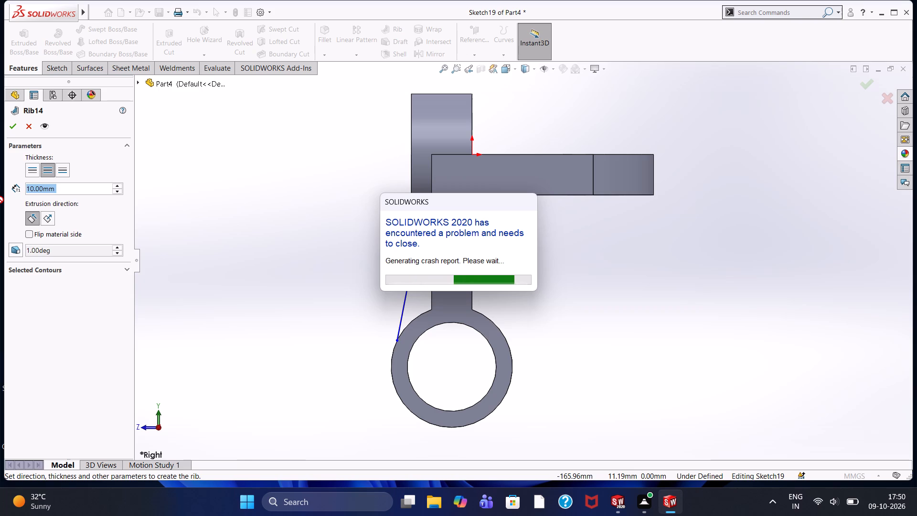
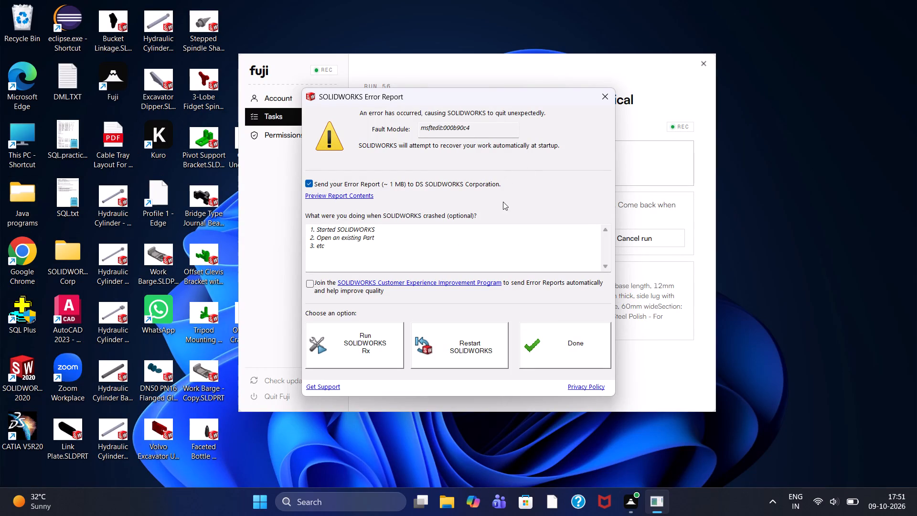
Send the crash error report to DS SOLIDWORKS Corporation and dismiss the report without restarting the program.
click(537, 342)
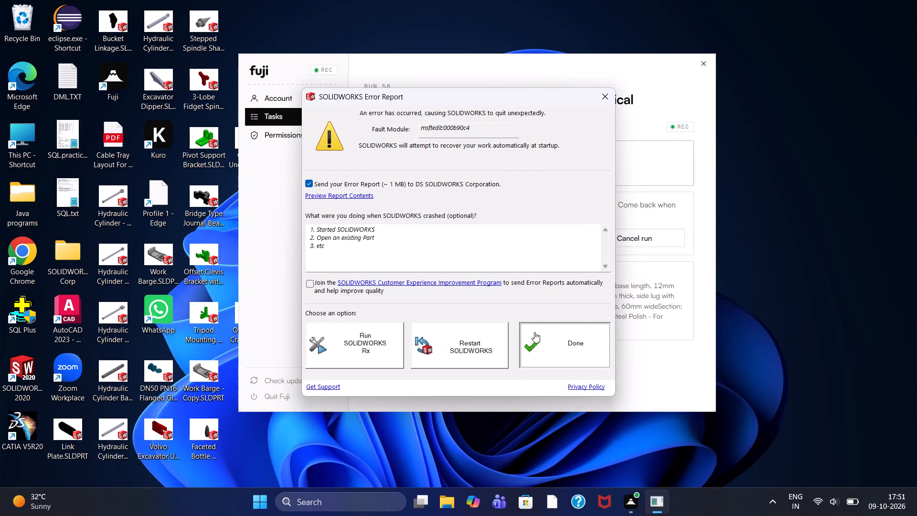
click(556, 346)
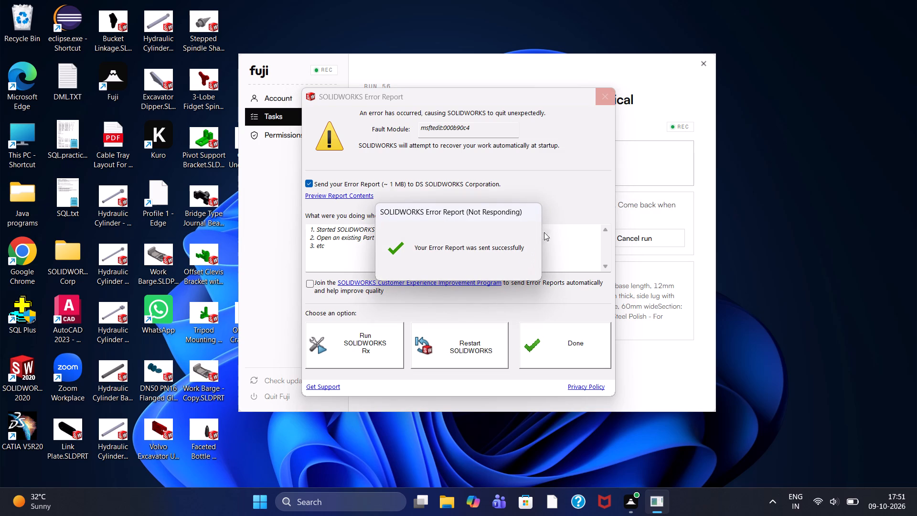
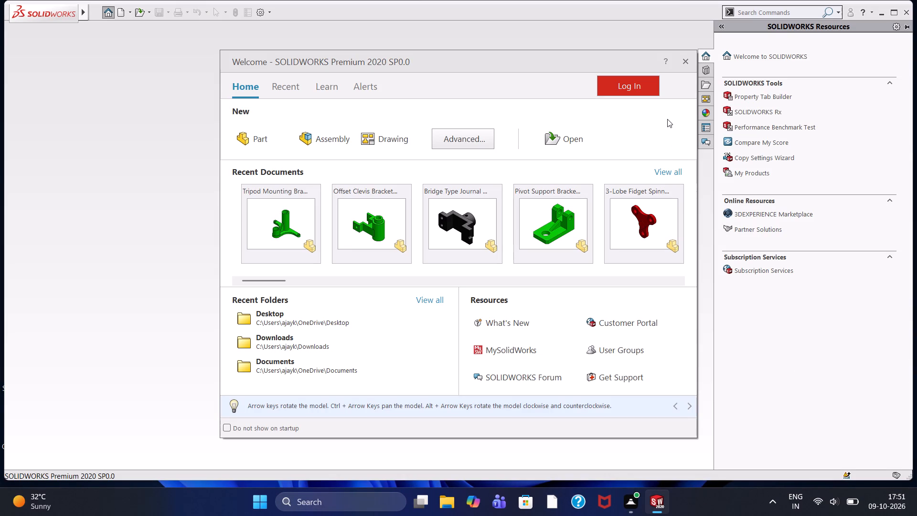
Dismiss the welcome window and create a new part document.
click(690, 58)
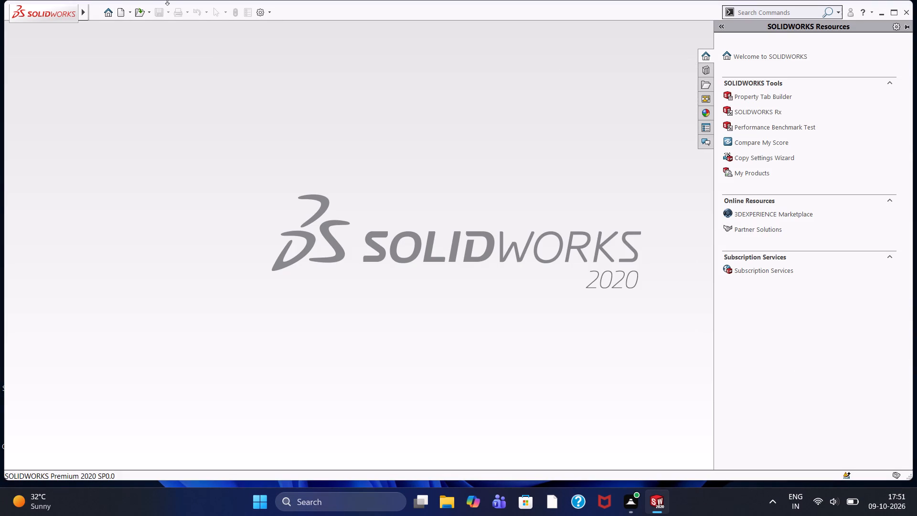
click(118, 11)
triple_click(208, 222)
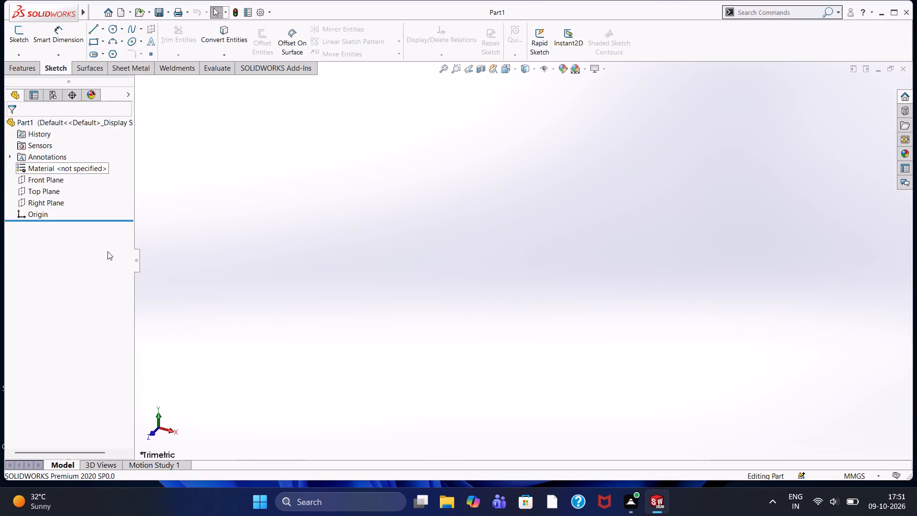
Sketch a 60 mm diameter circle centred on the origin on the Front Plane.
click(56, 176)
click(63, 162)
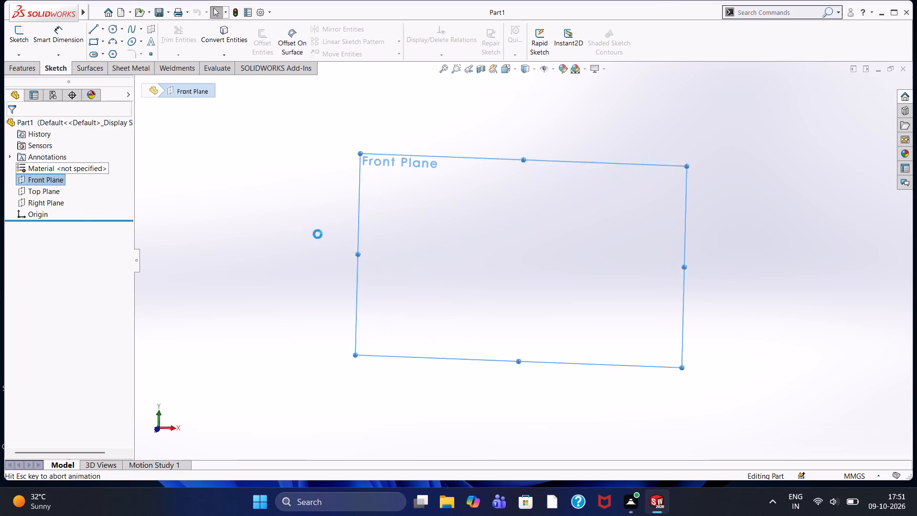
click(416, 231)
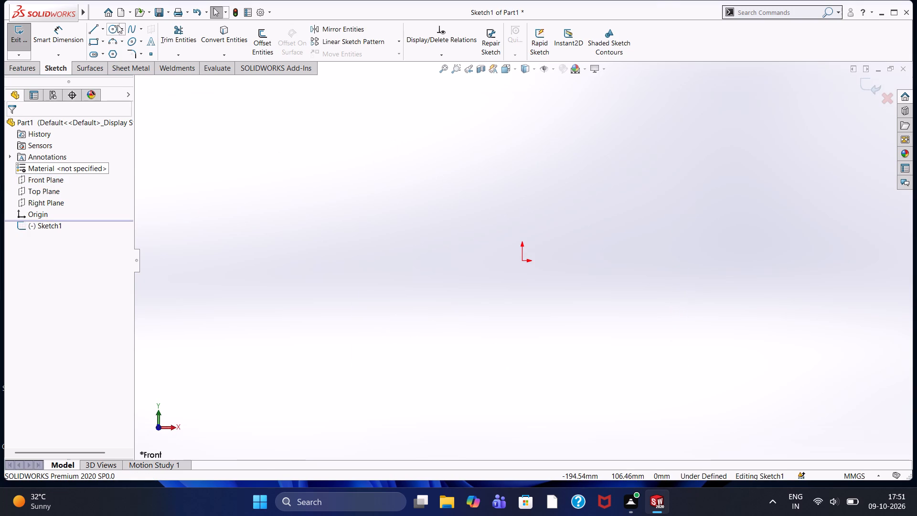
click(112, 25)
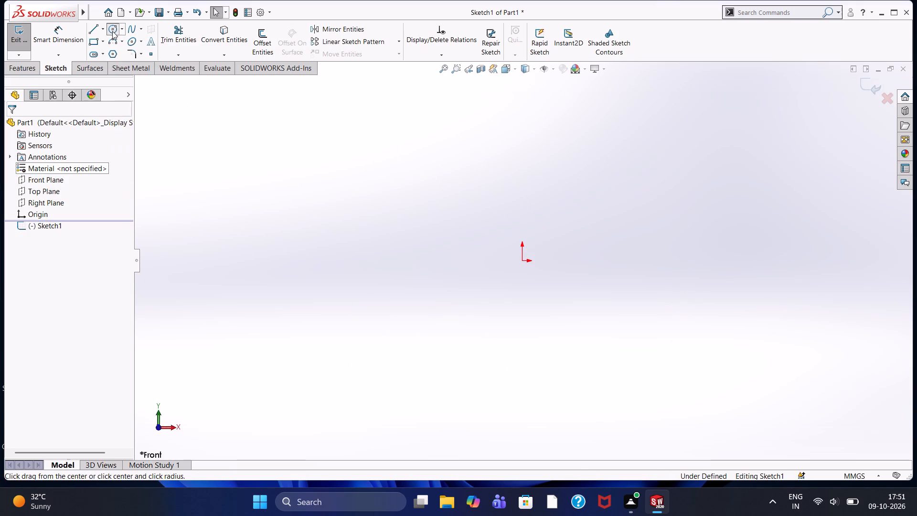
click(522, 262)
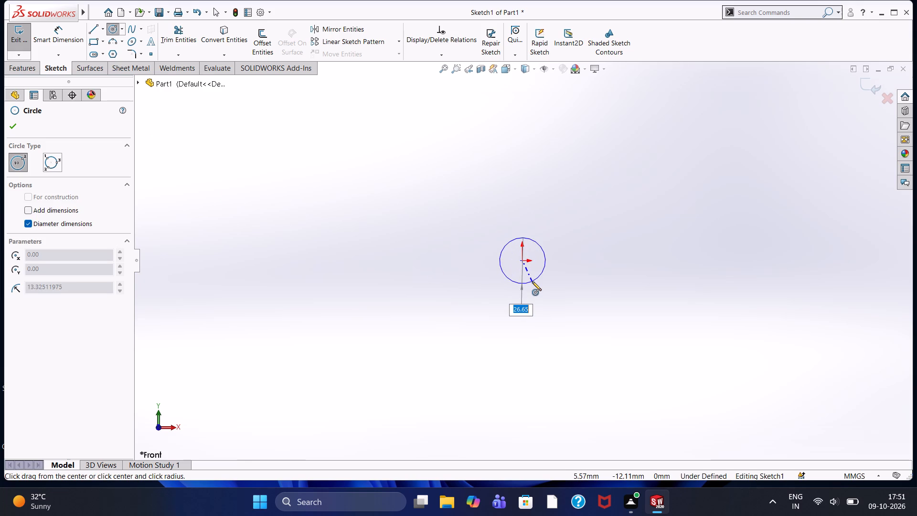
text(60)
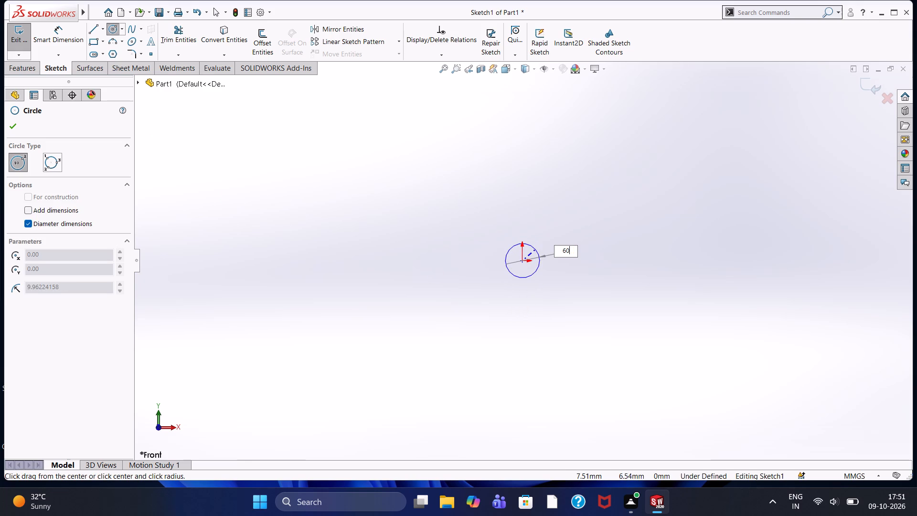
key(Return)
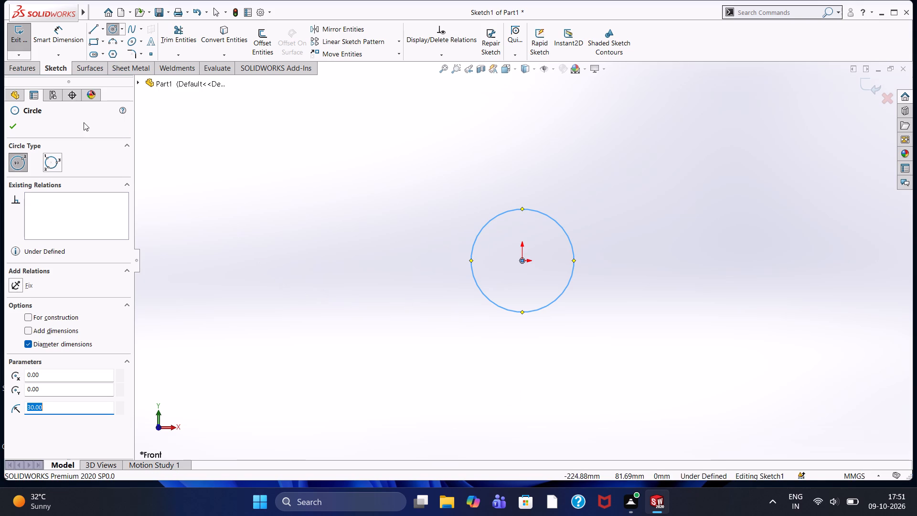
click(18, 124)
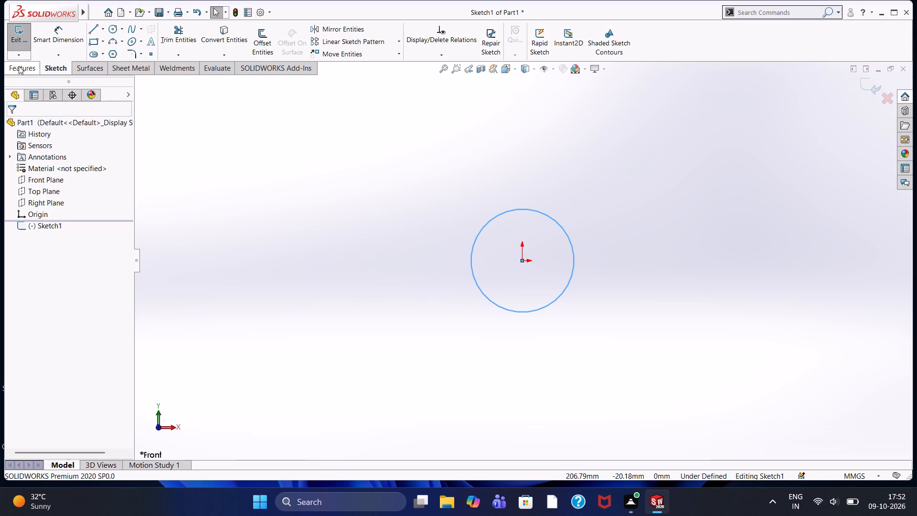
Extrude the 60 mm circle 30 mm with a Blind end condition to form a solid cylinder.
click(19, 65)
click(32, 47)
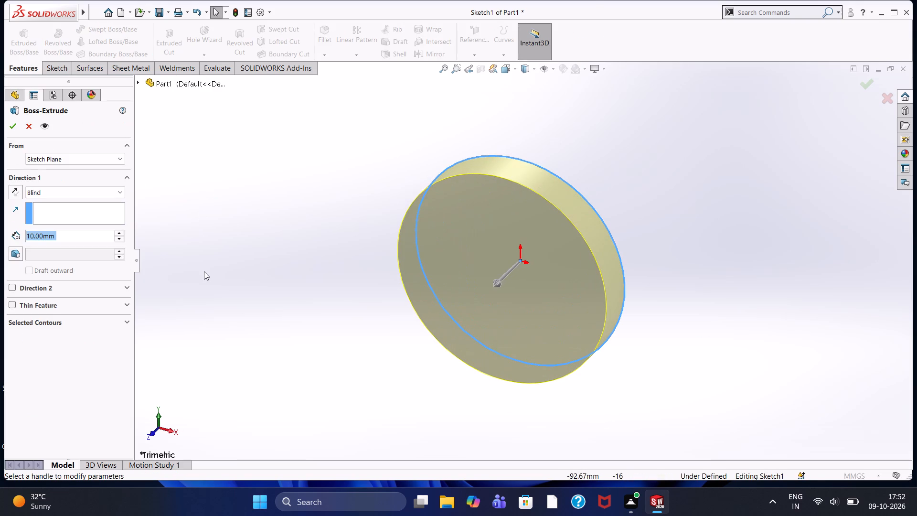
double_click(118, 231)
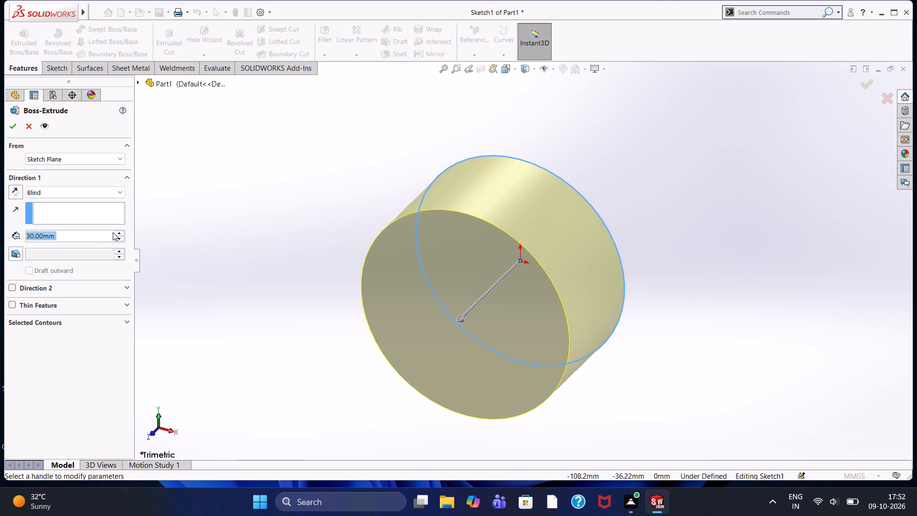
click(12, 128)
click(215, 271)
Sketch a 30 mm diameter circle centred on the origin on the cylinder's front face.
click(434, 321)
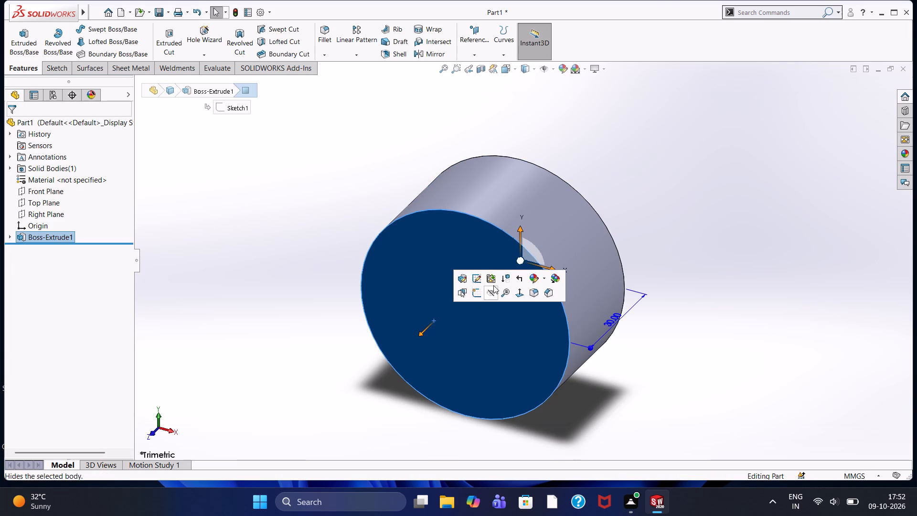
click(480, 294)
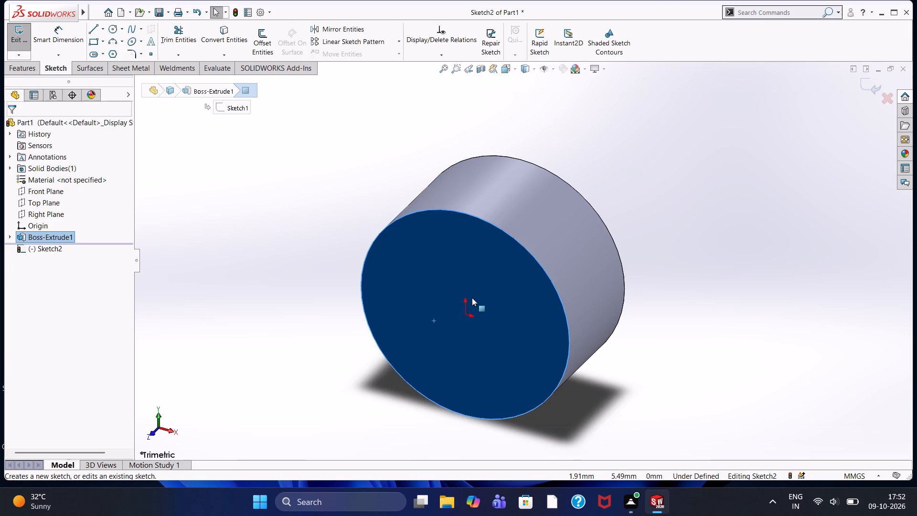
key(ctrl+8)
click(279, 239)
click(112, 30)
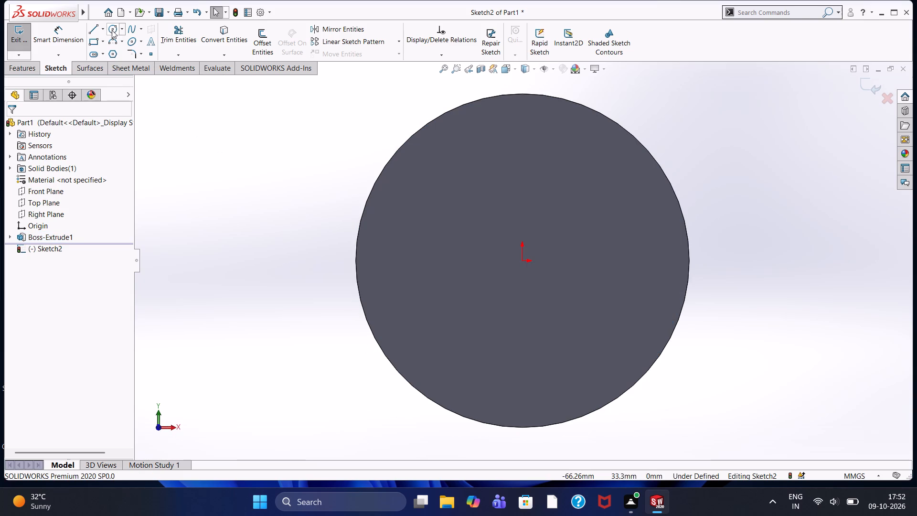
click(521, 261)
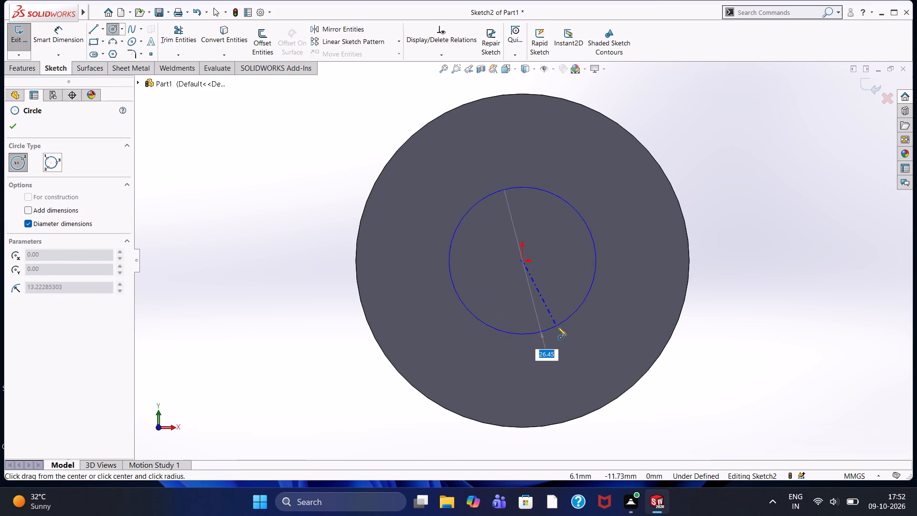
text(30)
key(Return)
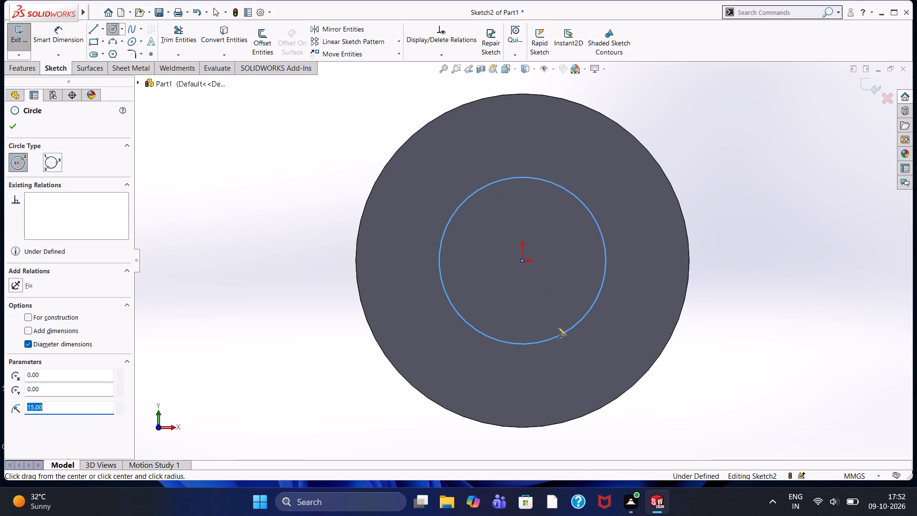
key(Escape)
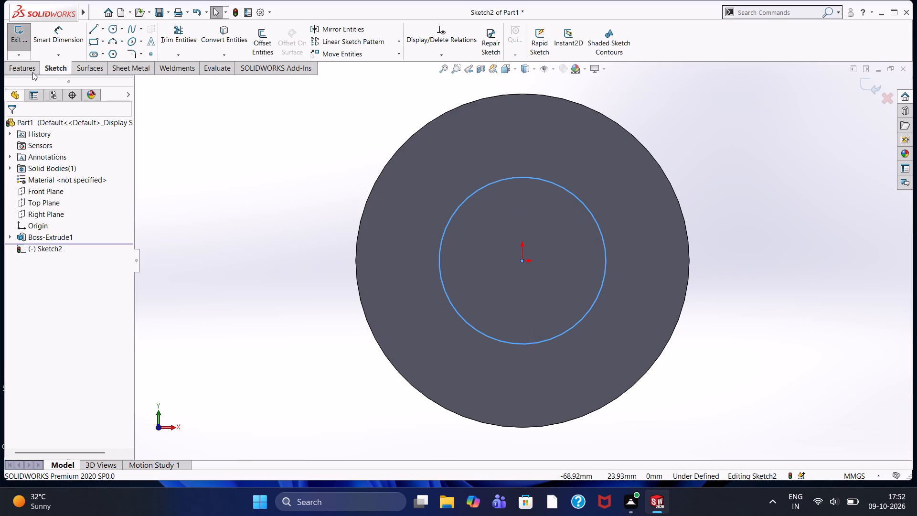
Cut the 30 mm circle Through All to bore the cylinder.
click(32, 72)
click(171, 43)
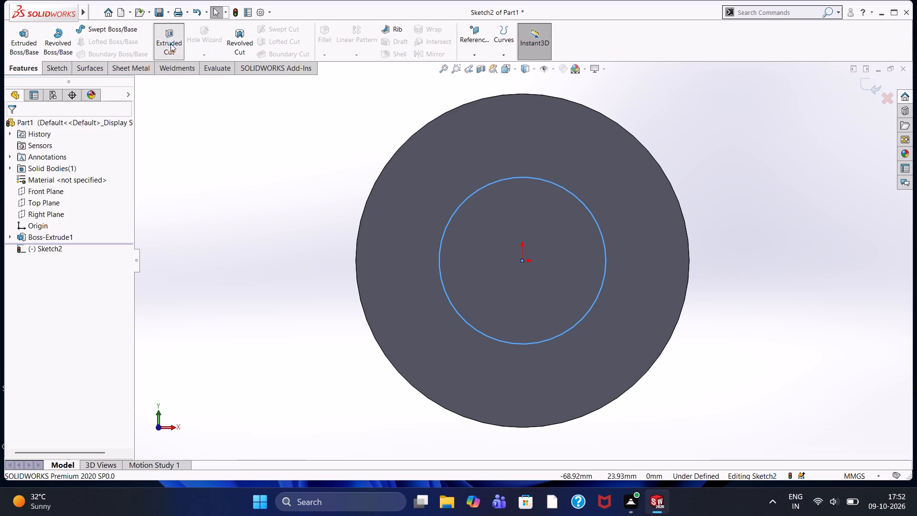
click(57, 196)
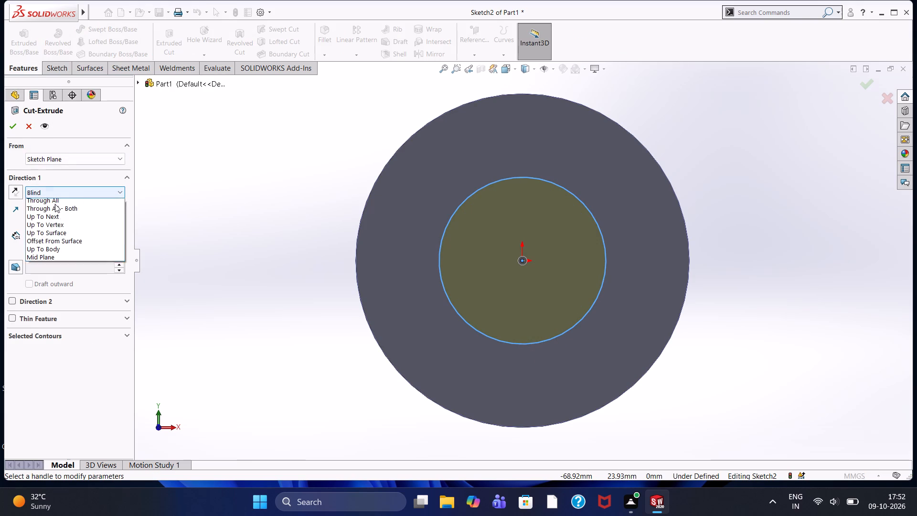
click(59, 212)
click(10, 127)
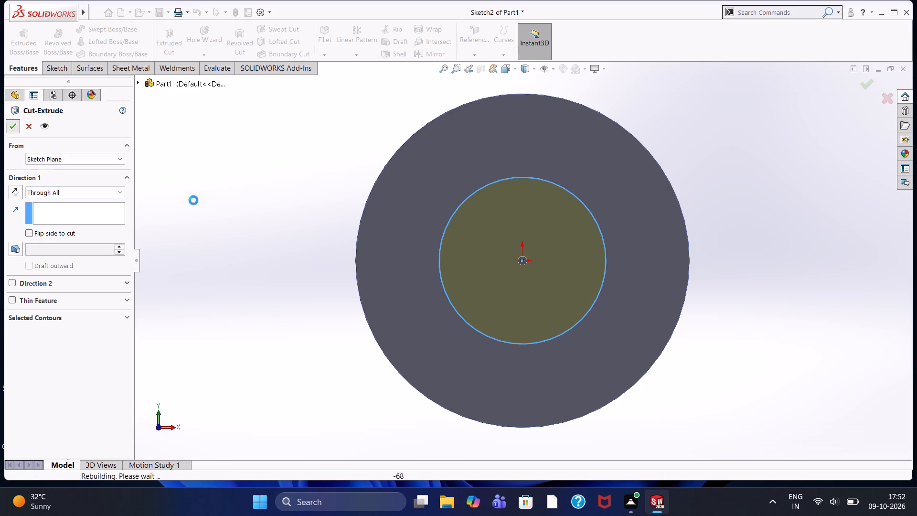
click(298, 247)
Start a sketch on the ring's front face and draw an 80 mm vertical line down from its left quadrant point.
middle_click(286, 231)
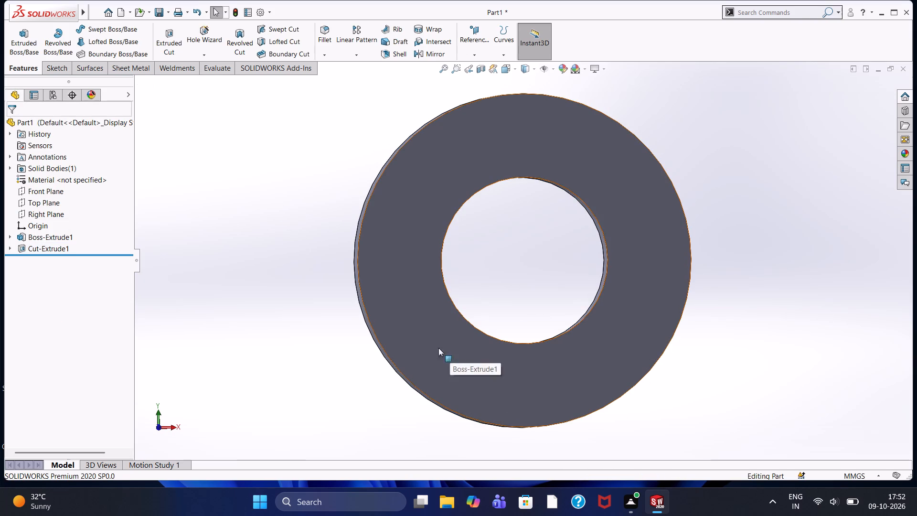
click(425, 311)
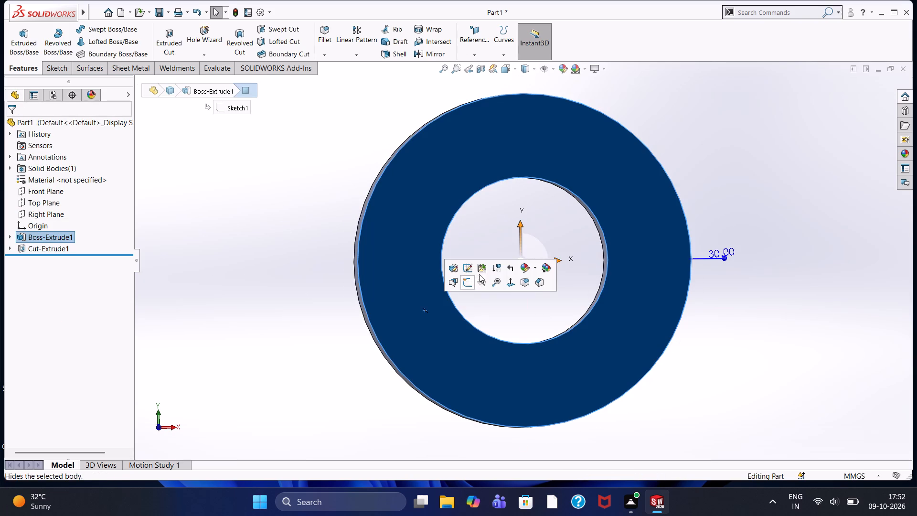
click(469, 281)
key(ctrl+8)
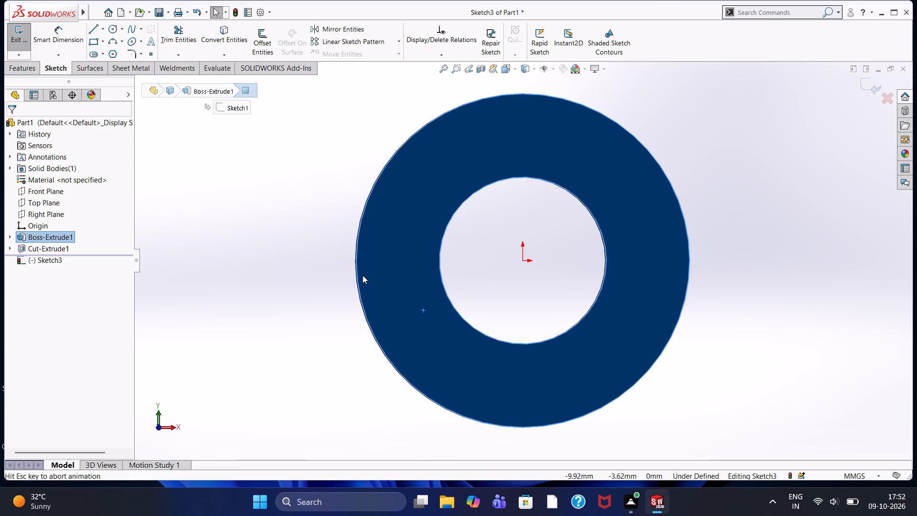
click(304, 159)
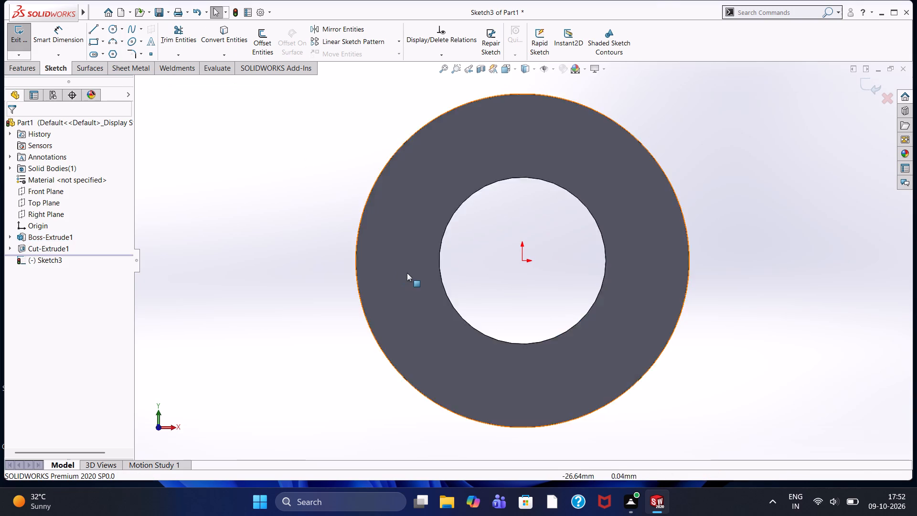
scroll(407, 272, up, 2)
scroll(458, 282, up, 1)
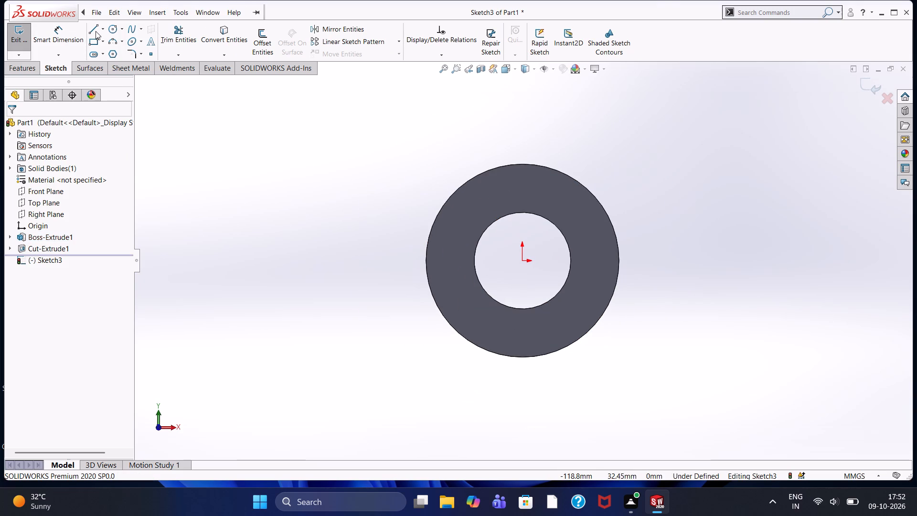
click(96, 31)
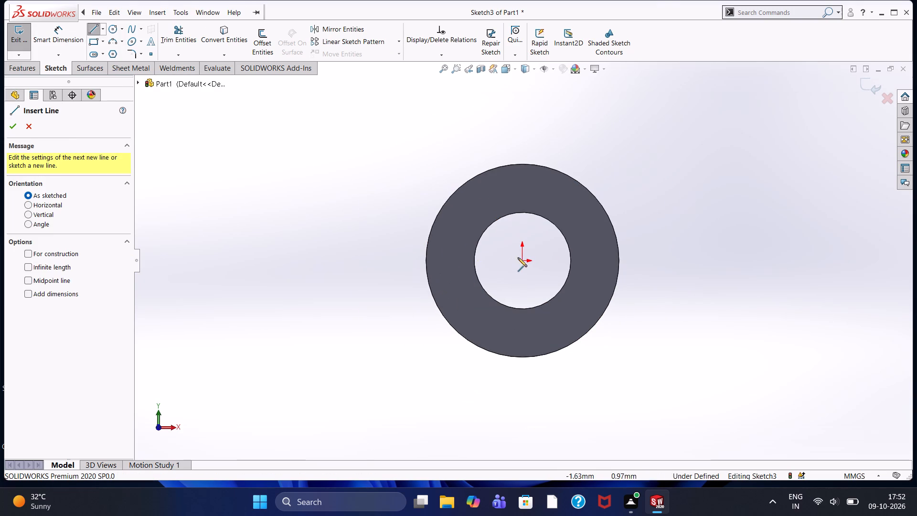
click(424, 262)
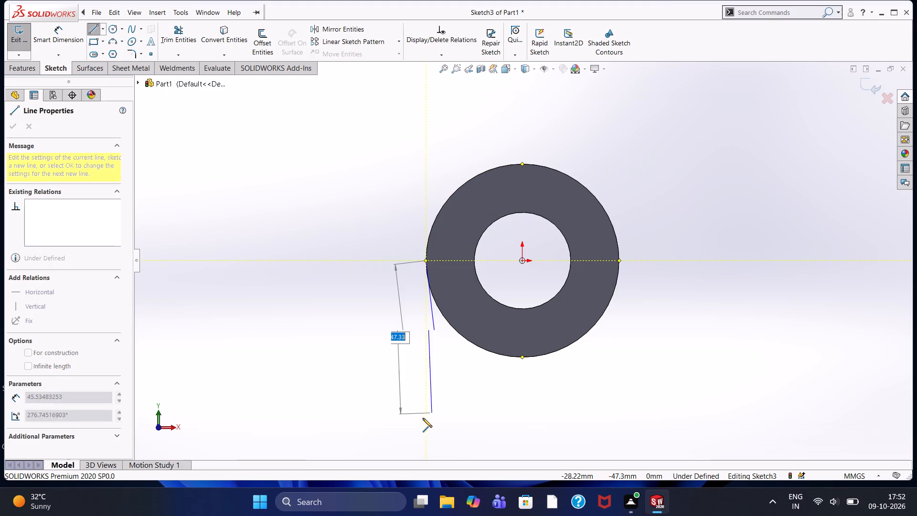
scroll(423, 424, up, 1)
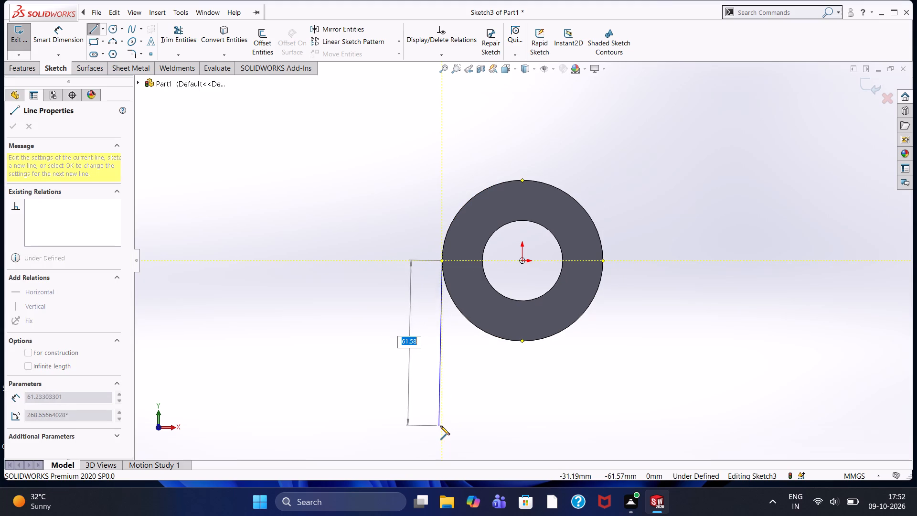
text(80)
key(Return)
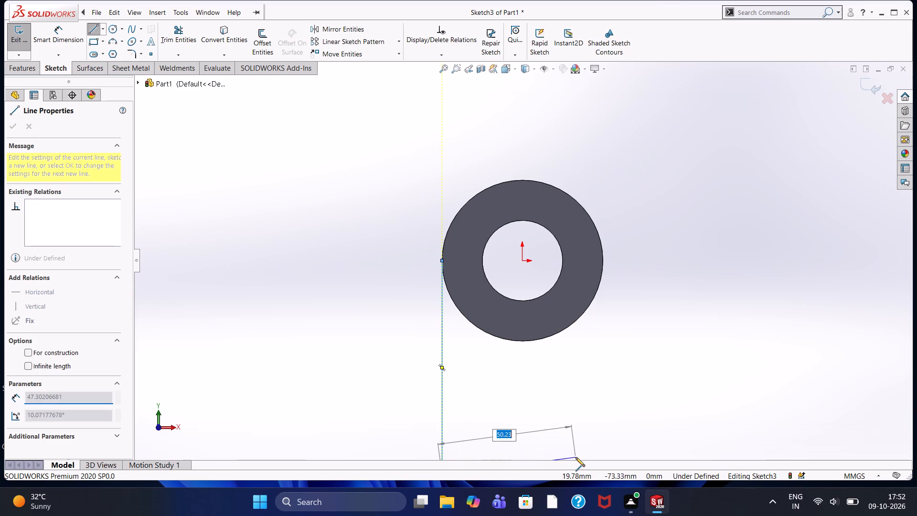
Continue the profile with a 60 mm horizontal bottom line and a vertical line up to the ring's right quadrant point, ending the chain.
scroll(576, 456, up, 3)
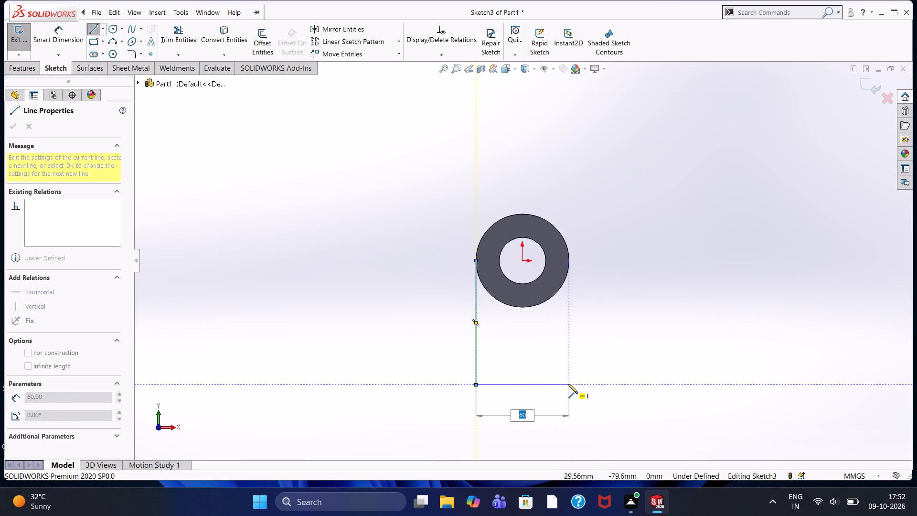
text(80)
key(BackSpace)
key(BackSpace)
text(60)
key(Return)
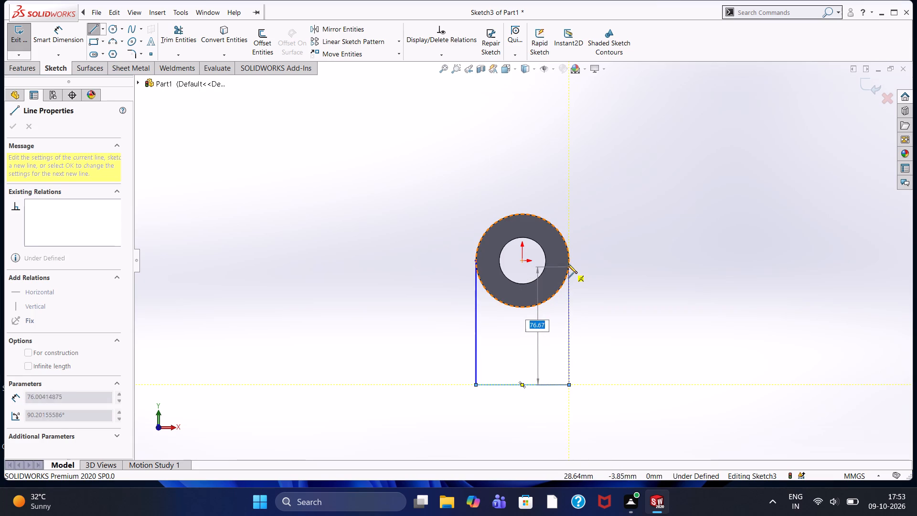
click(570, 258)
right_click(590, 236)
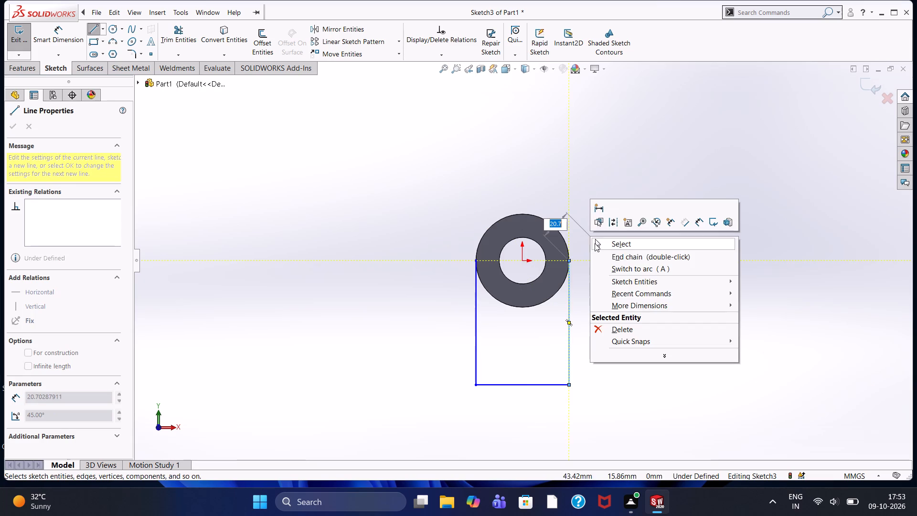
click(595, 243)
middle_drag(465, 190, 458, 191)
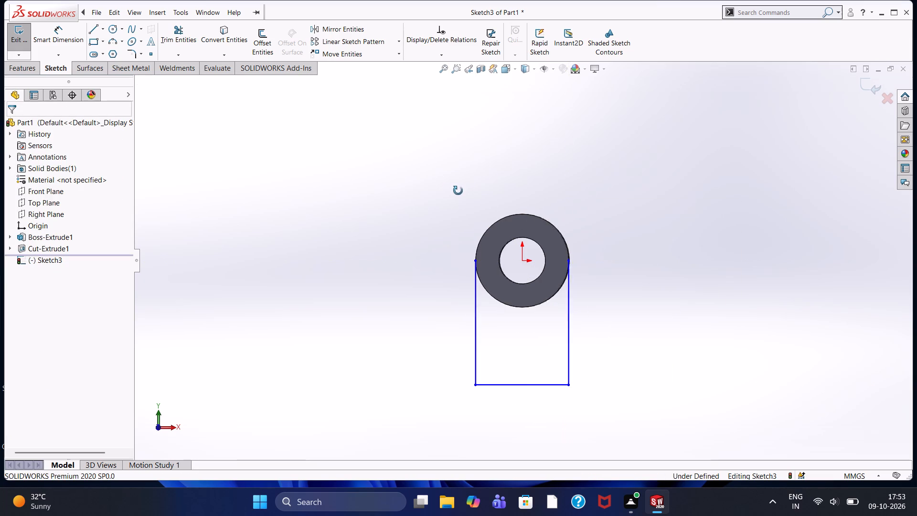
Undo the three profile lines drawn below the ring and leave the sketch on its front face.
middle_drag(458, 191, 399, 210)
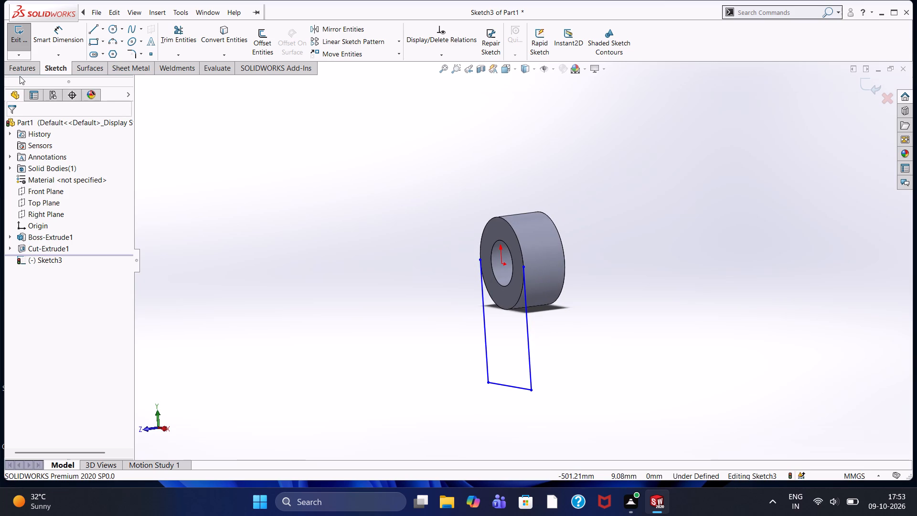
key(Escape)
key(ctrl+z)
key(ctrl+z)
key(ctrl+z)
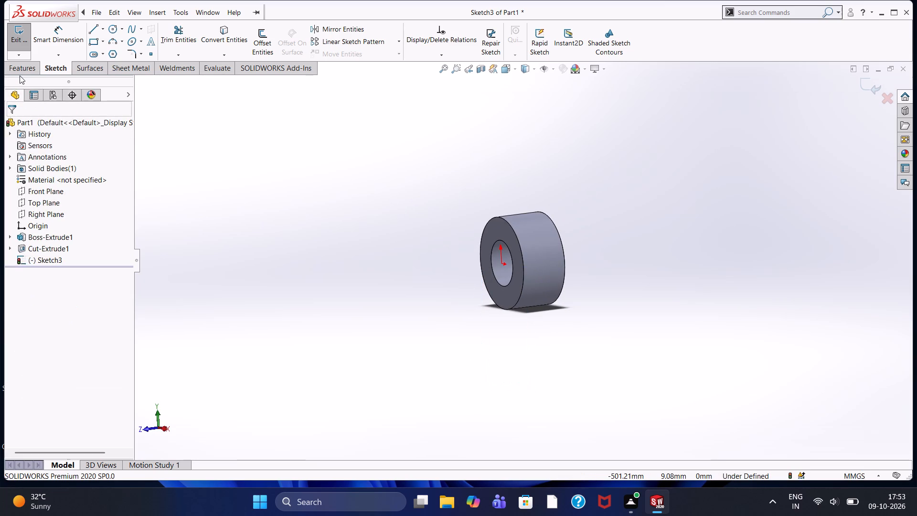
click(50, 215)
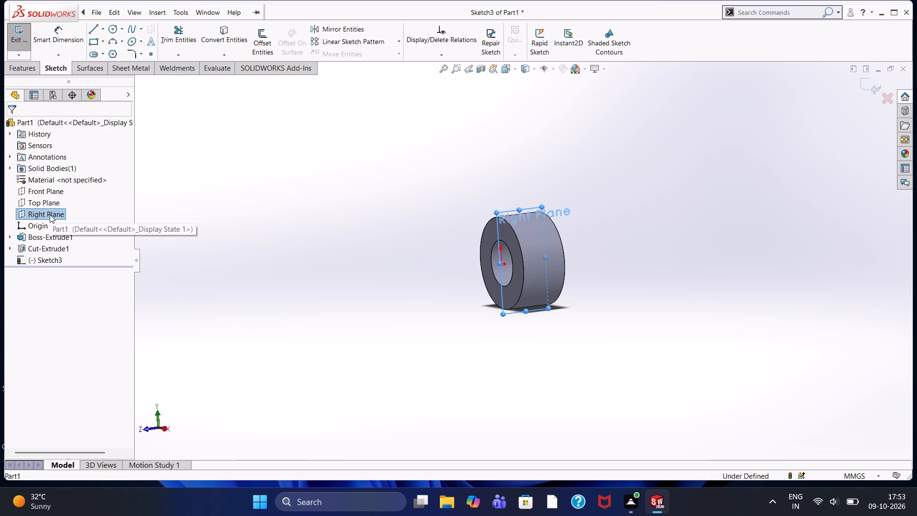
click(55, 204)
click(238, 210)
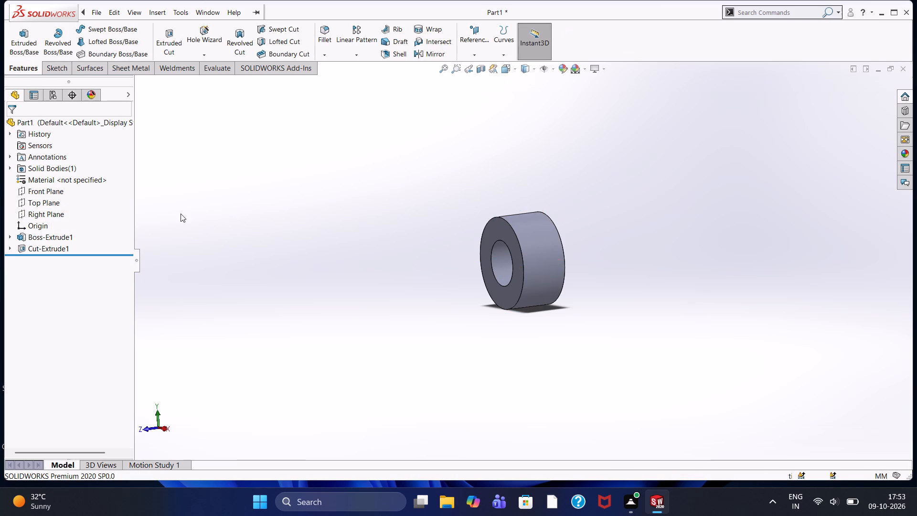
Start a sketch on the Right Plane and draw a 10 mm horizontal line inward from the midpoint of the ring's front edge.
click(32, 214)
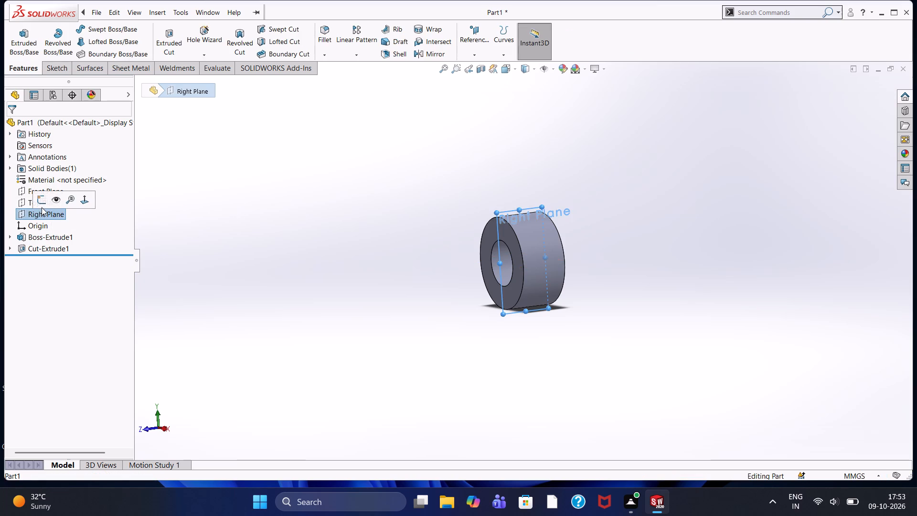
click(53, 70)
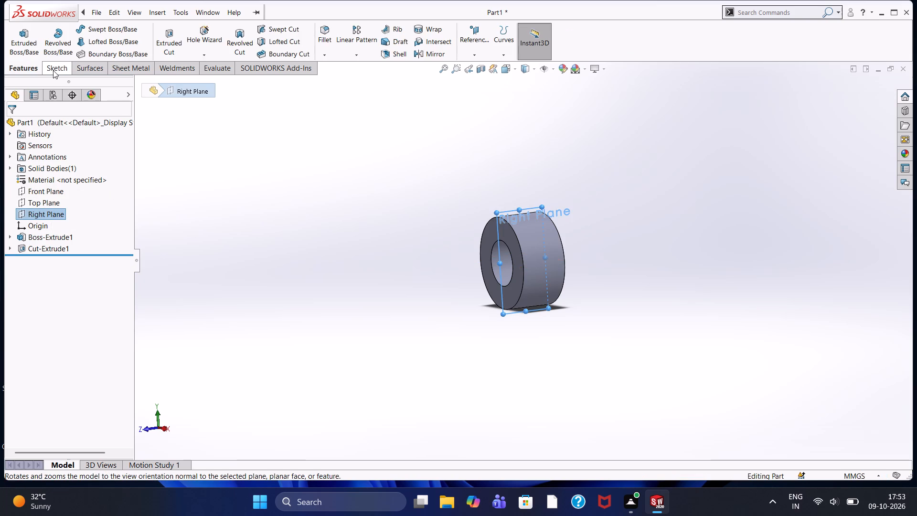
click(48, 211)
click(59, 199)
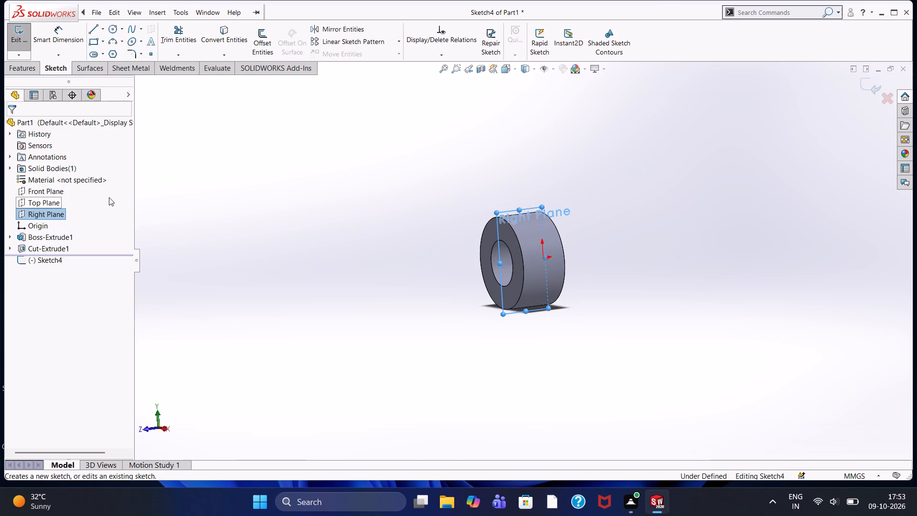
key(ctrl+8)
click(221, 210)
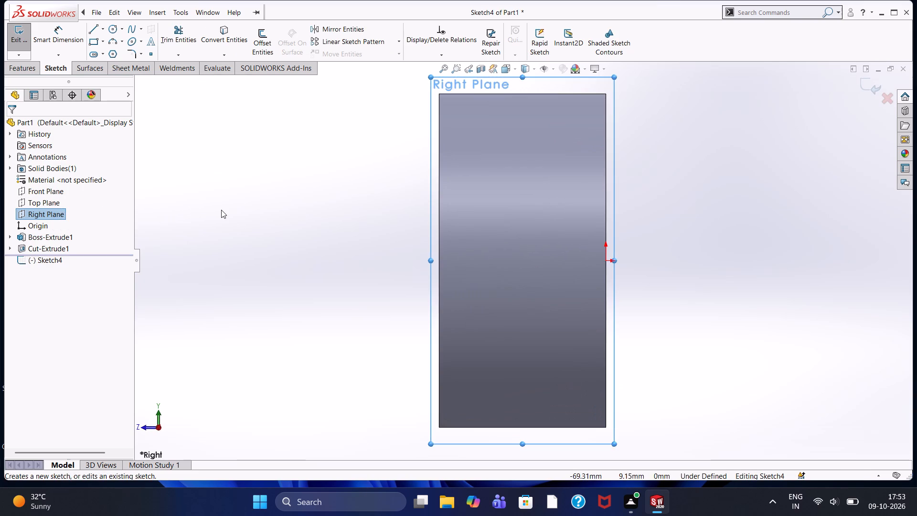
click(90, 32)
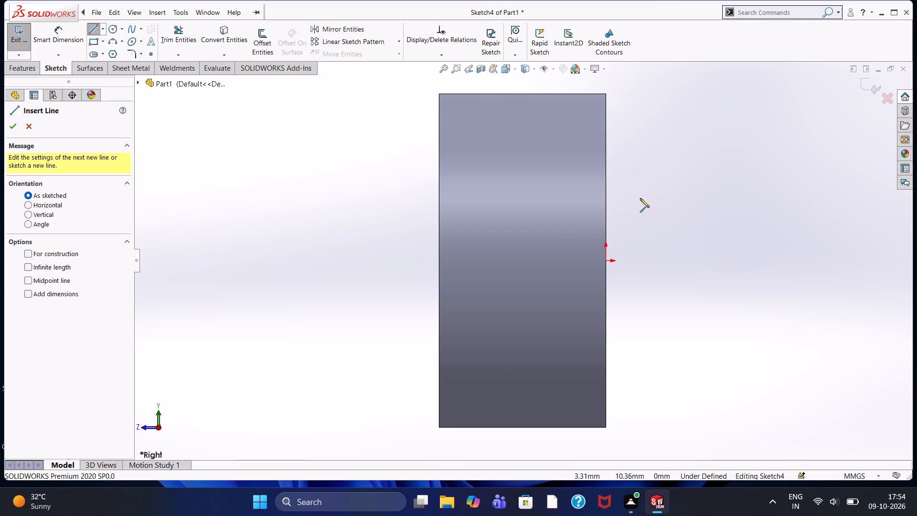
click(438, 260)
text(10)
key(Return)
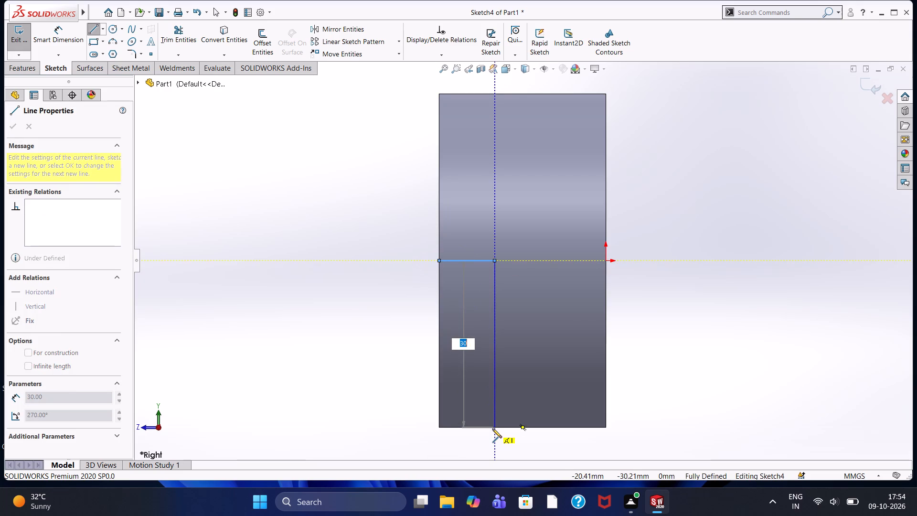
Continue from the line's inner end with 80 mm down, 20 mm horizontally towards the back face, up to the origin, and close the rectangle.
right_click(492, 429)
scroll(492, 429, up, 2)
click(504, 420)
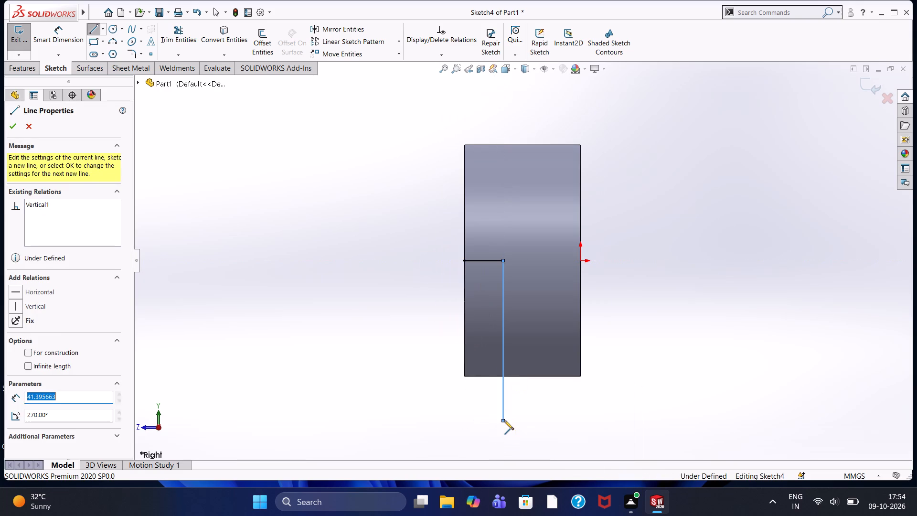
text(80)
key(Return)
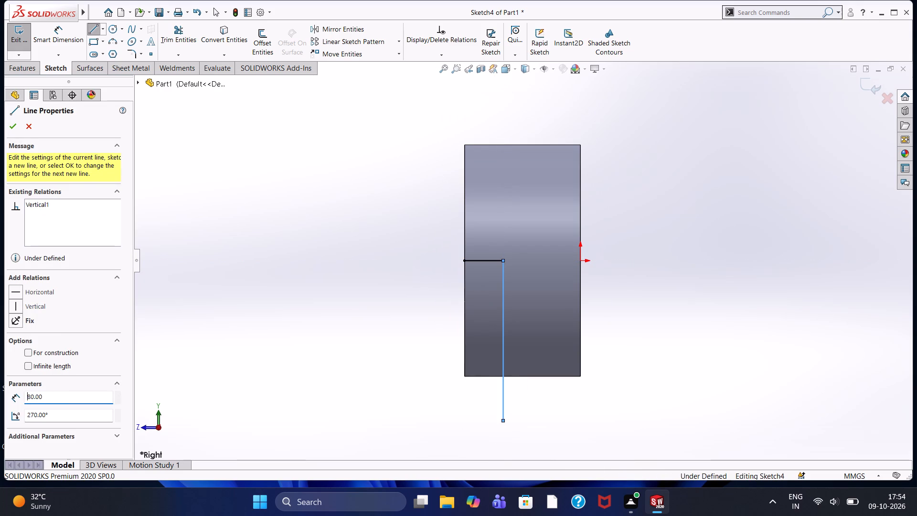
scroll(505, 421, up, 3)
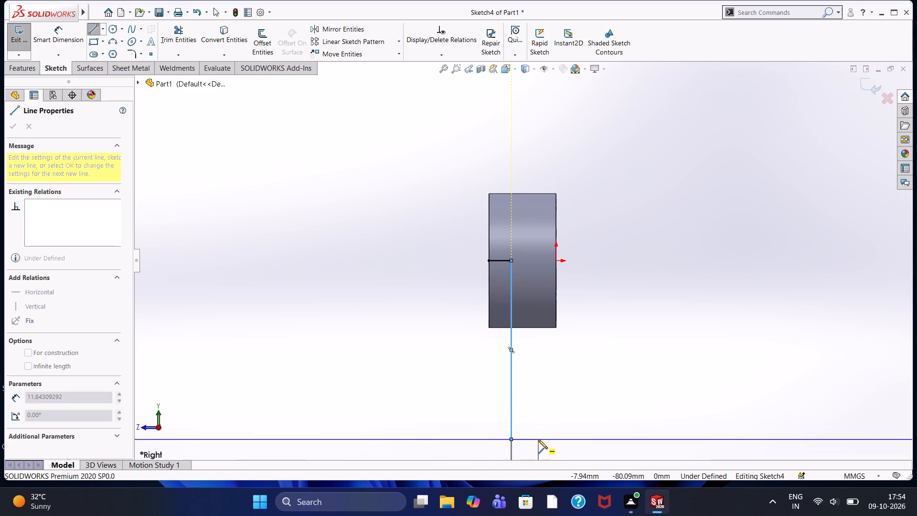
text(20)
key(Return)
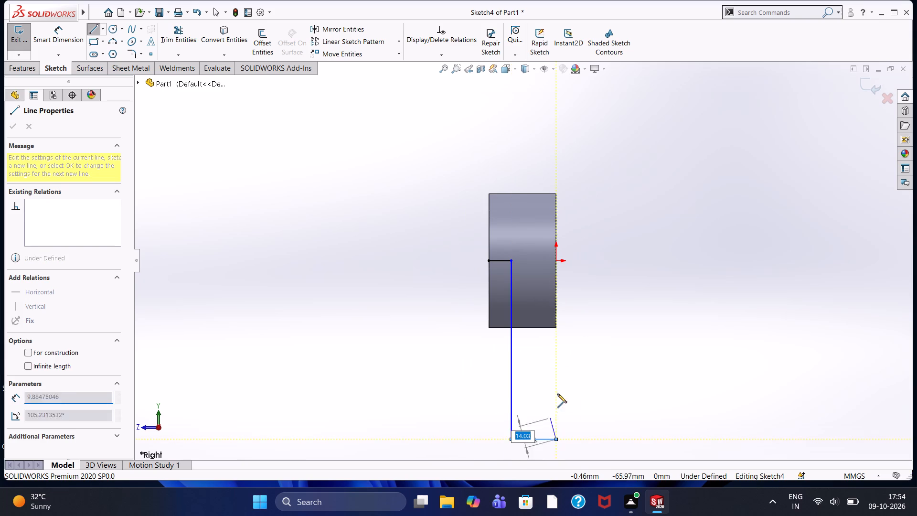
click(554, 262)
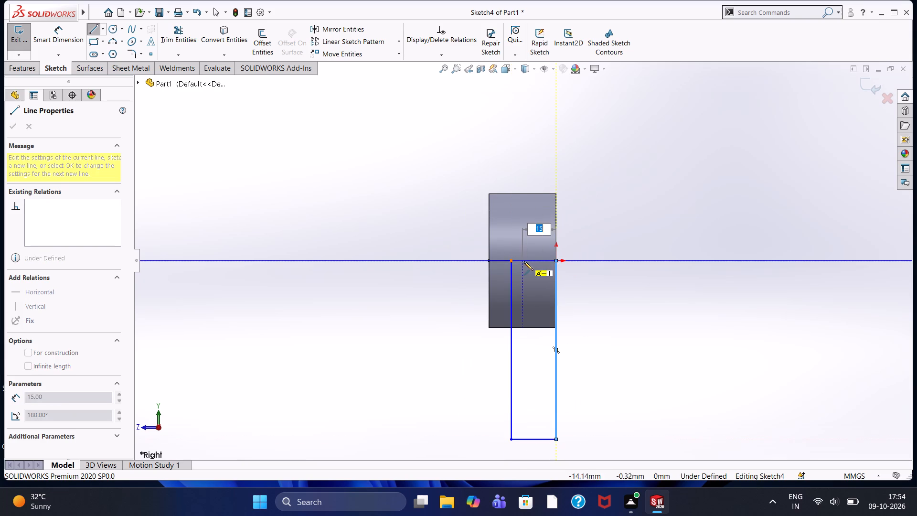
click(510, 260)
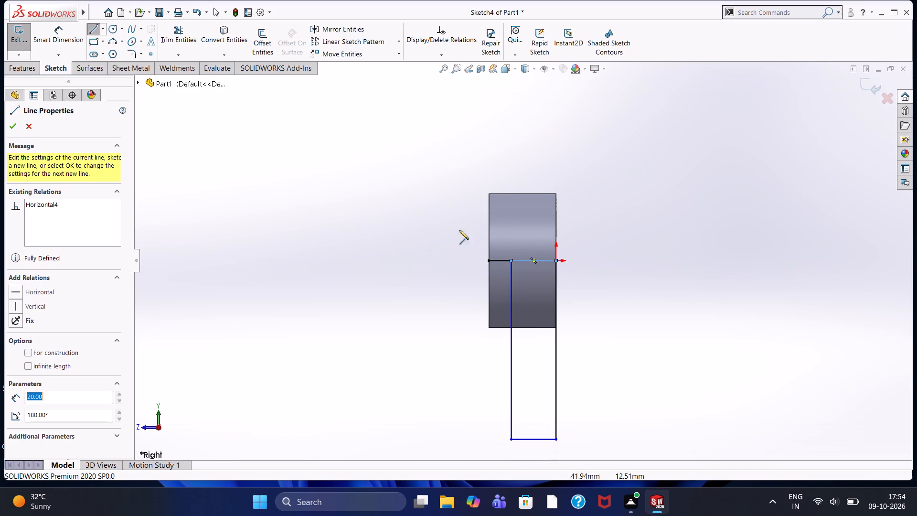
right_click(439, 217)
click(457, 219)
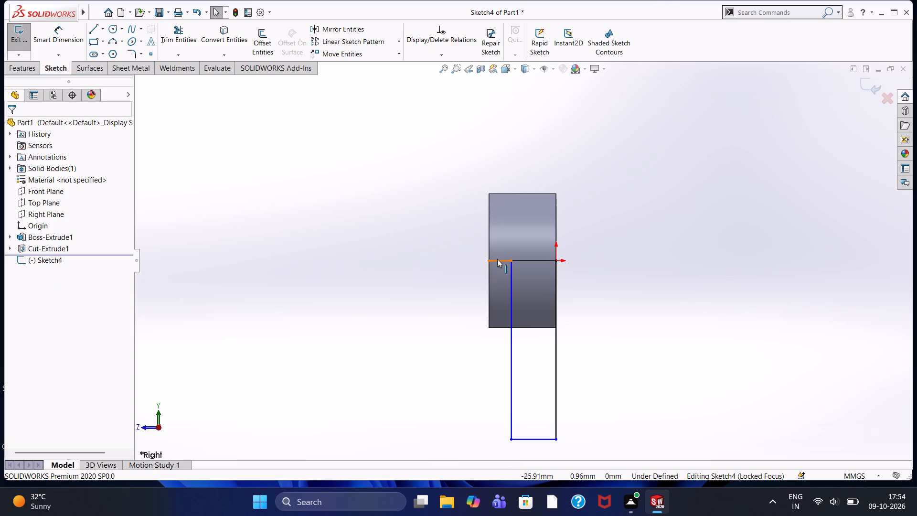
Delete the 10 mm helper line between the ring's front edge and the rectangle.
click(497, 259)
key(Delete)
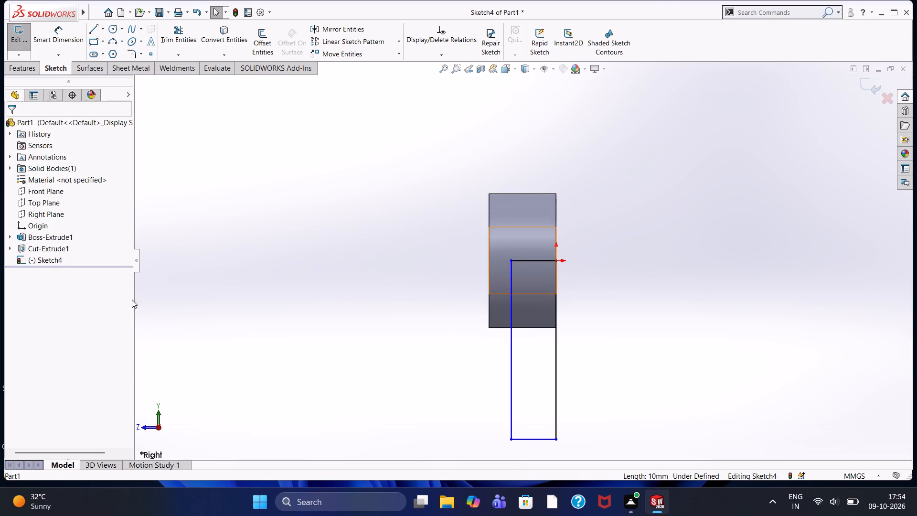
Extrude the 20 by 80 mm rectangle as a boss with a Mid Plane depth of 60 mm, merged with the ring.
scroll(316, 304, up, 1)
middle_drag(318, 289, 369, 349)
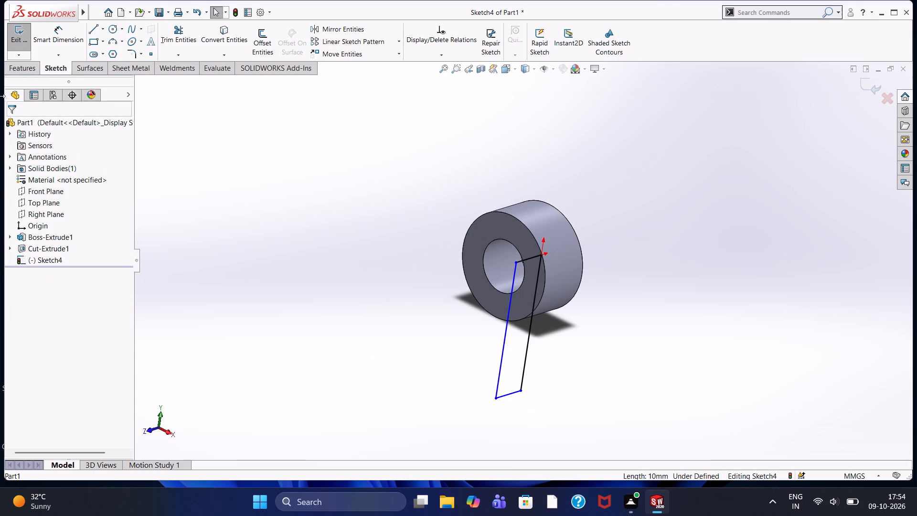
click(27, 74)
click(22, 34)
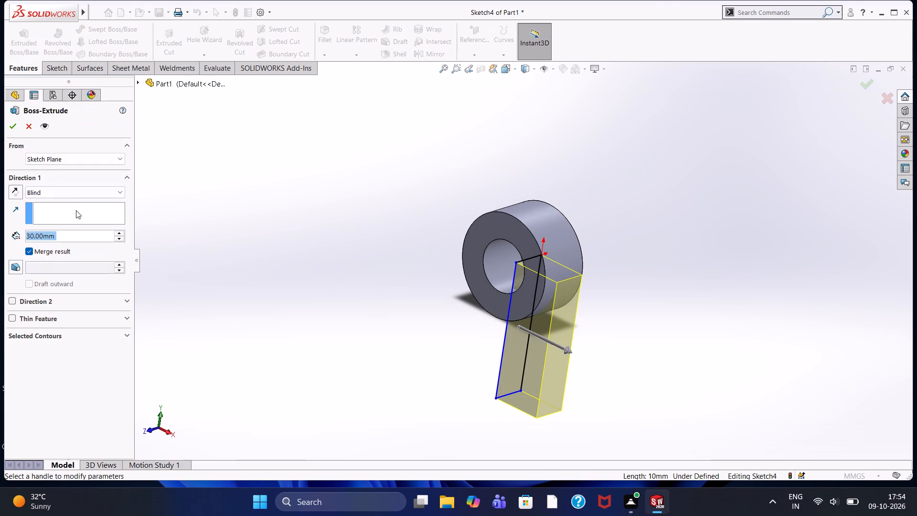
click(81, 190)
click(72, 253)
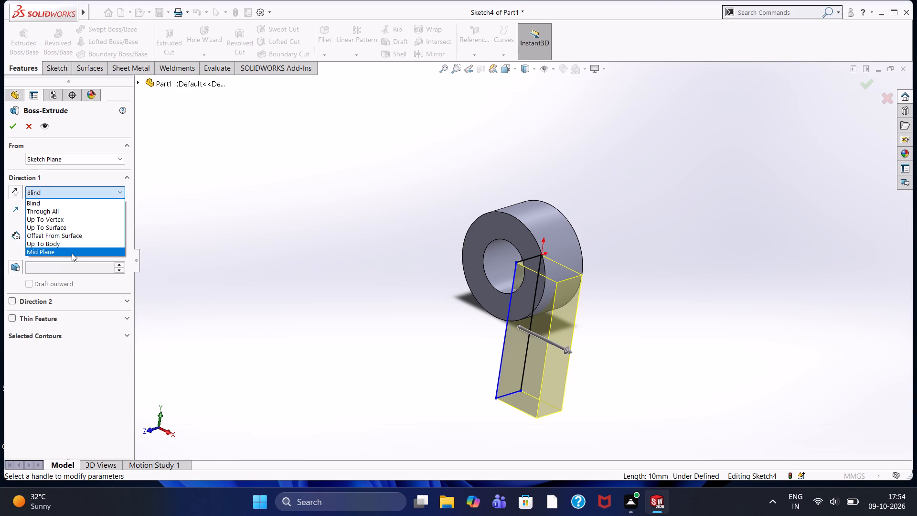
key(6)
key(0)
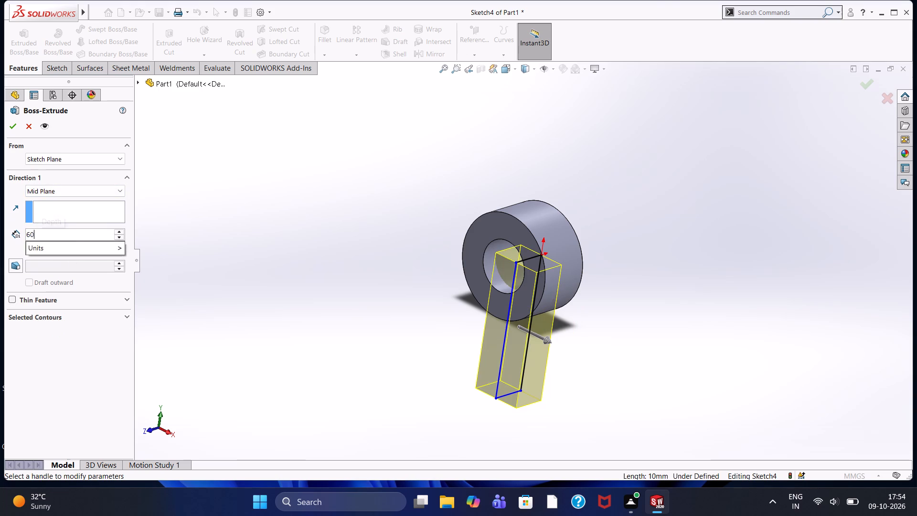
key(Return)
click(13, 131)
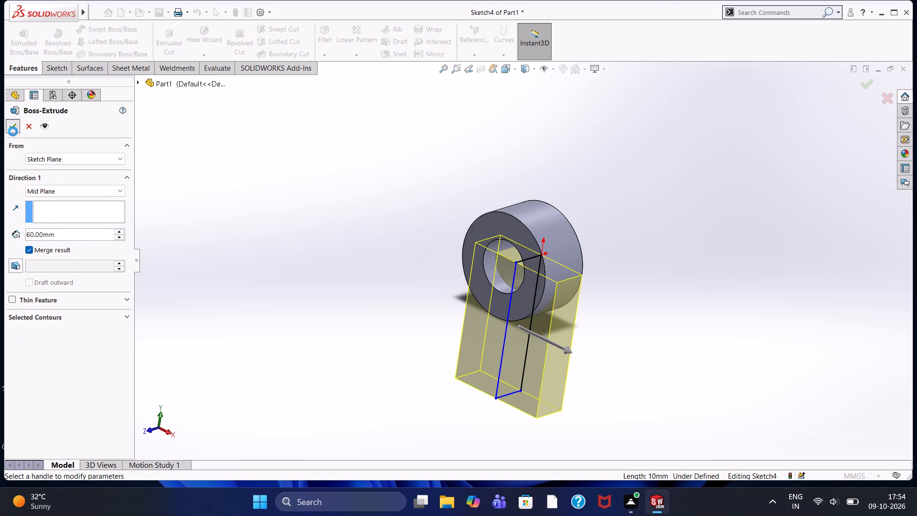
click(405, 284)
middle_drag(395, 276, 435, 260)
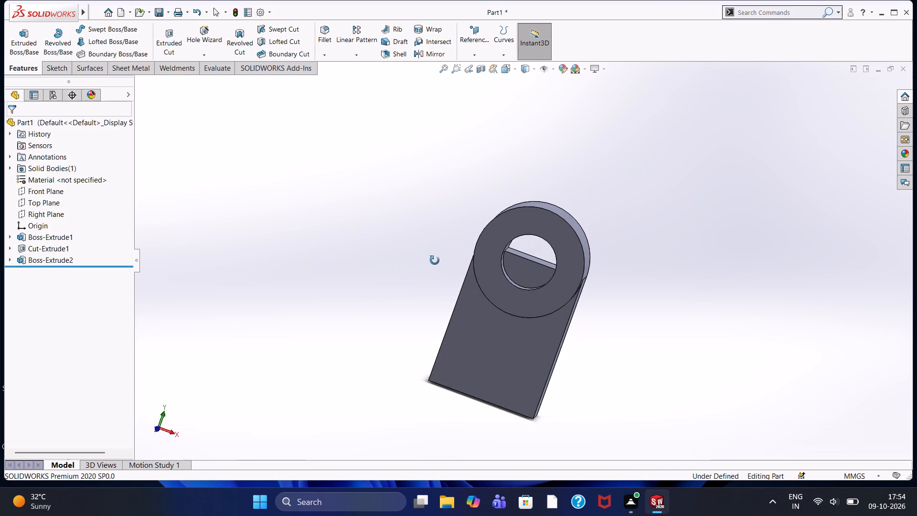
middle_drag(435, 260, 435, 260)
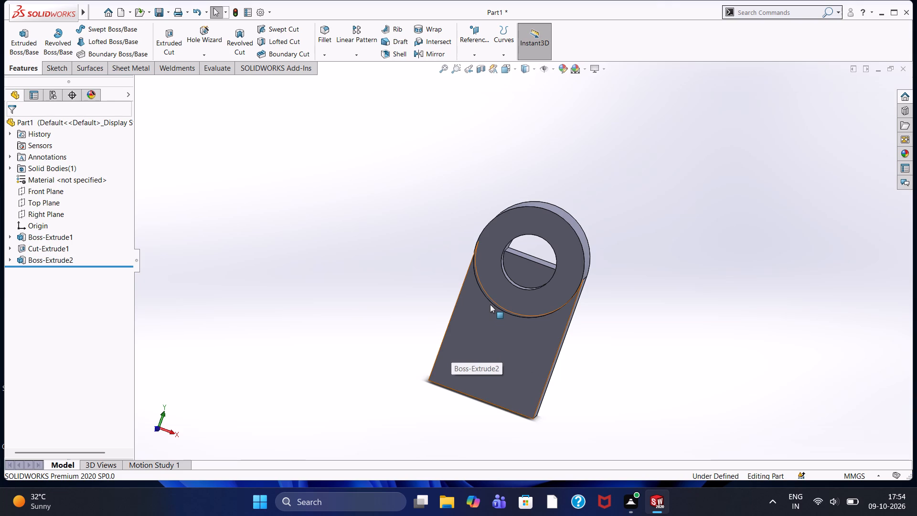
Start a sketch on the Front Plane and convert the half-round plate face blocking the bore into sketch entities.
click(535, 272)
key(Escape)
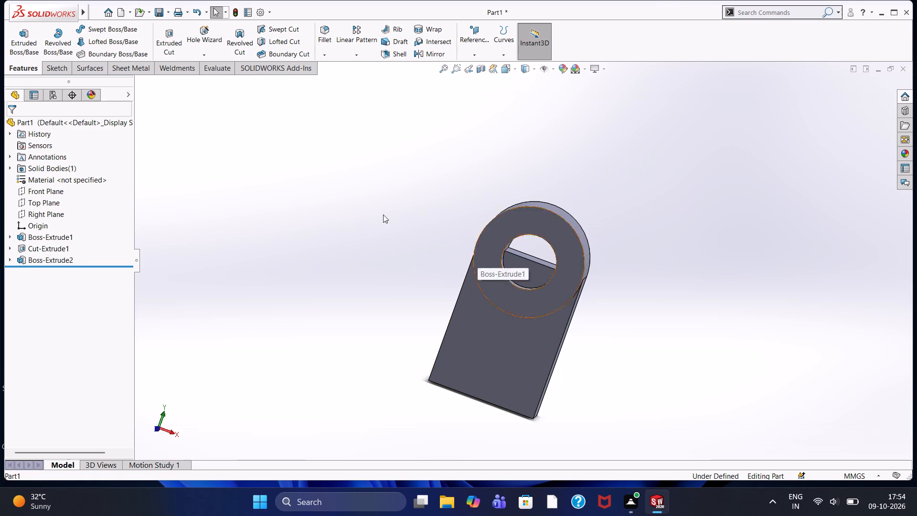
click(70, 68)
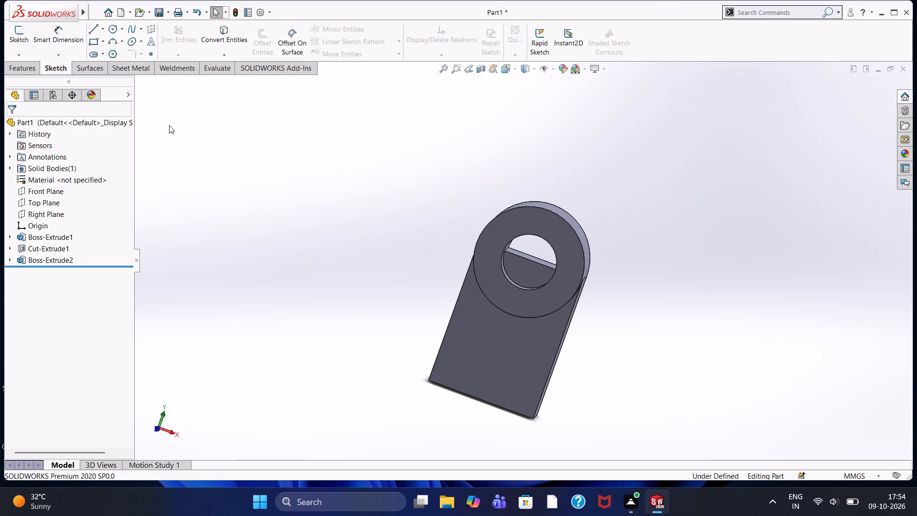
click(51, 191)
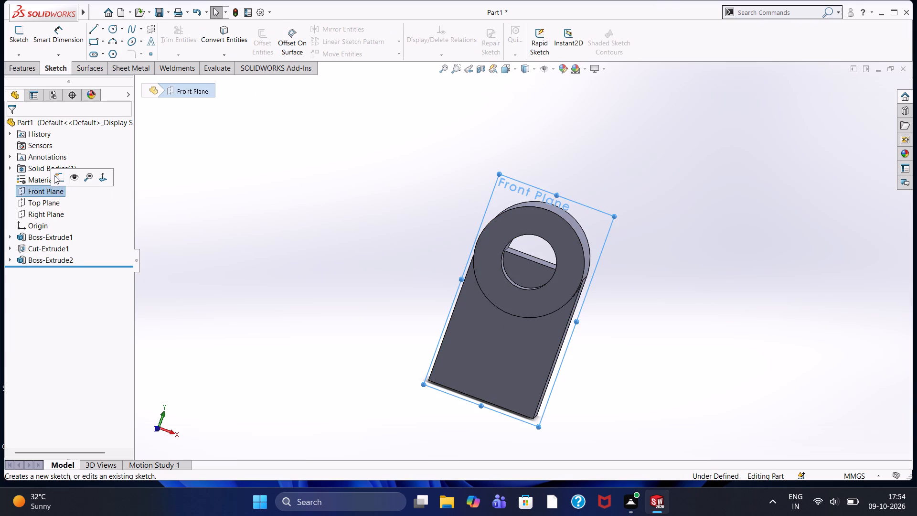
click(54, 175)
click(236, 43)
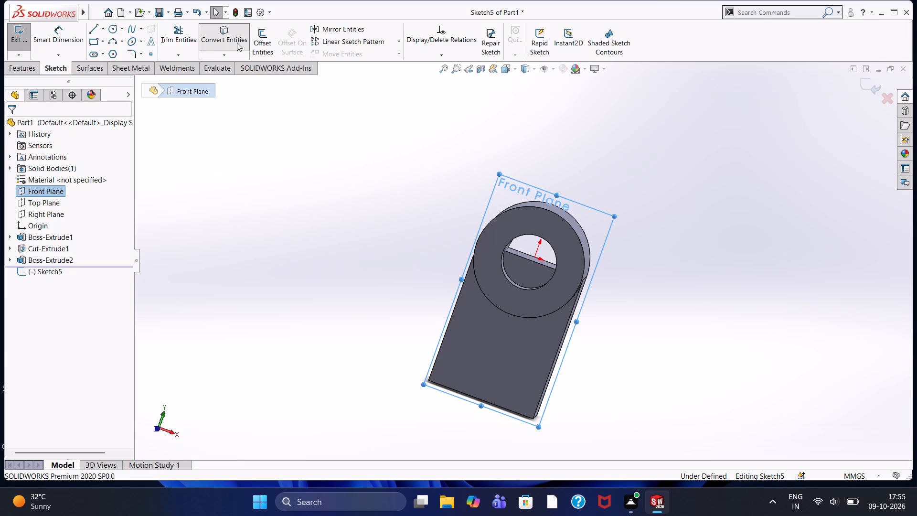
click(533, 263)
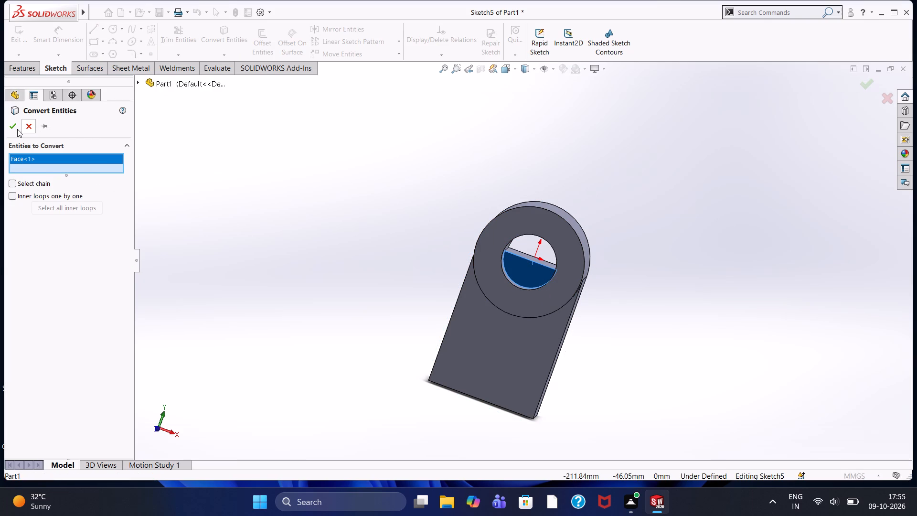
click(15, 128)
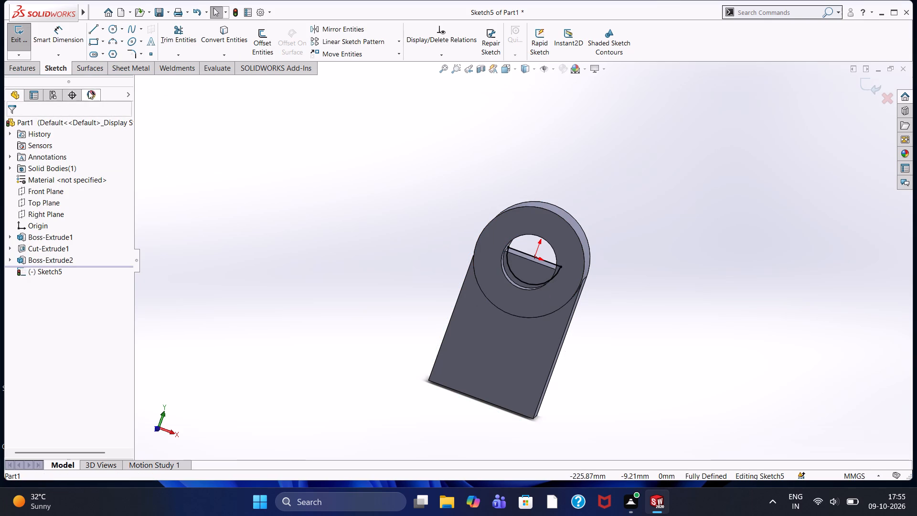
Cut the converted half-round profile out of the plate with a Blind 60 mm extruded cut in the reversed direction.
click(31, 70)
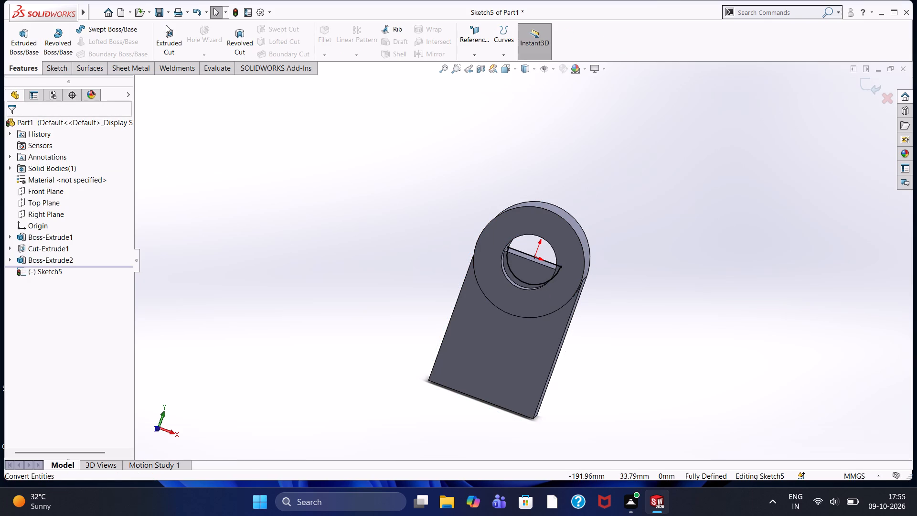
click(167, 34)
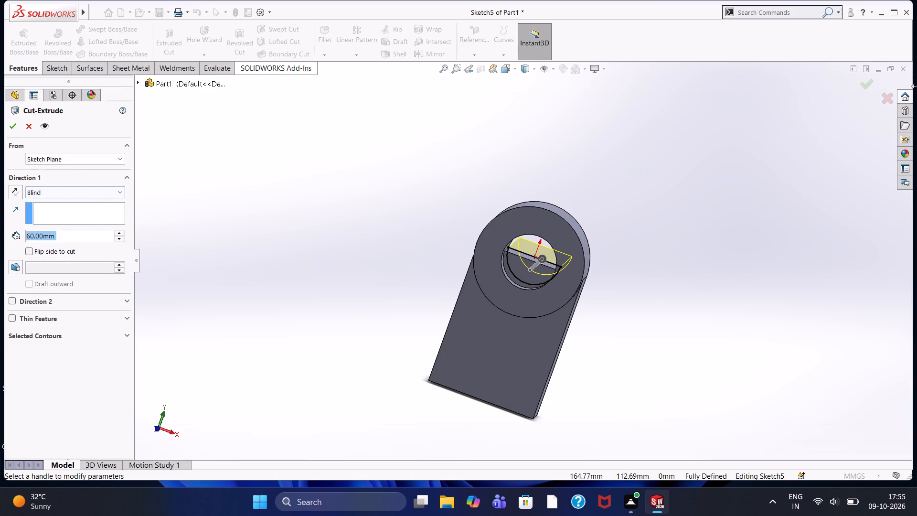
click(9, 194)
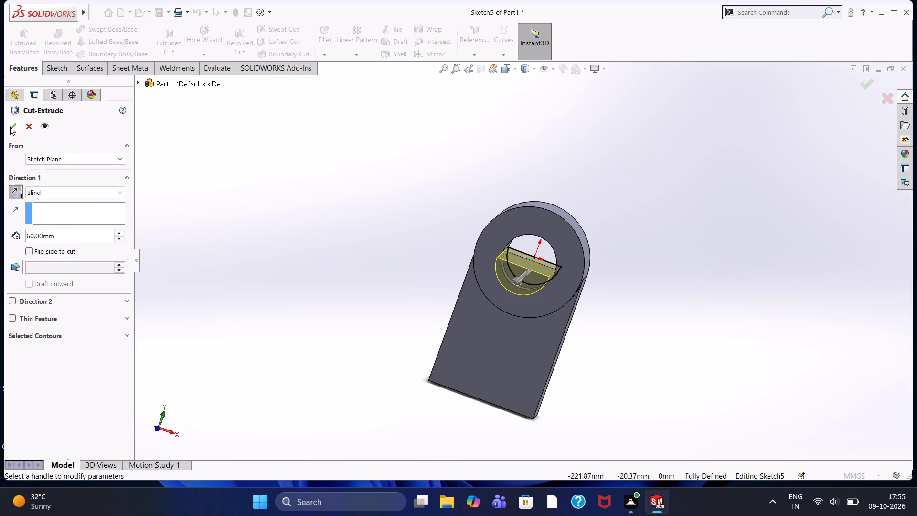
click(10, 126)
click(343, 223)
middle_drag(353, 211, 360, 127)
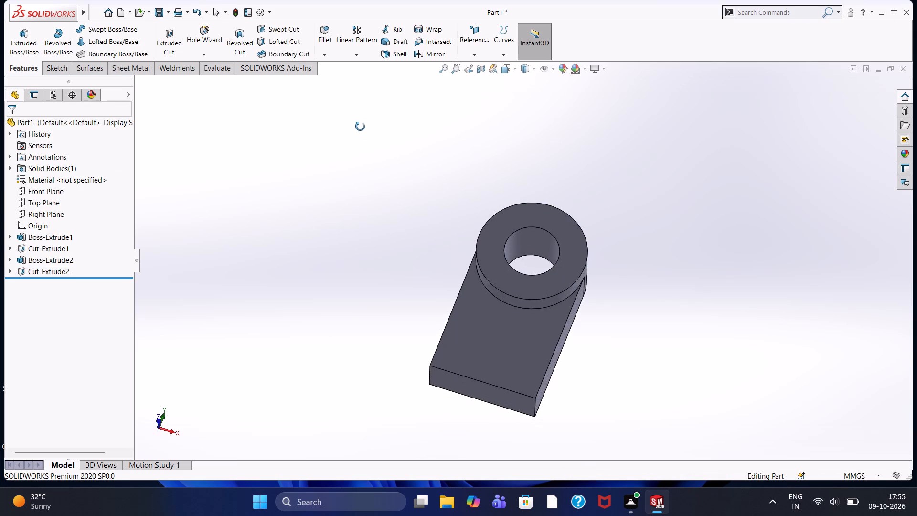
middle_drag(360, 127, 324, 226)
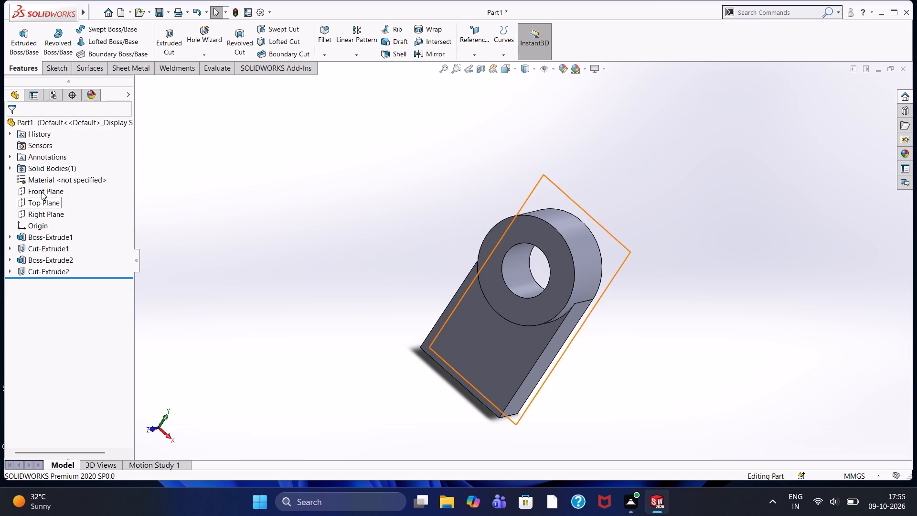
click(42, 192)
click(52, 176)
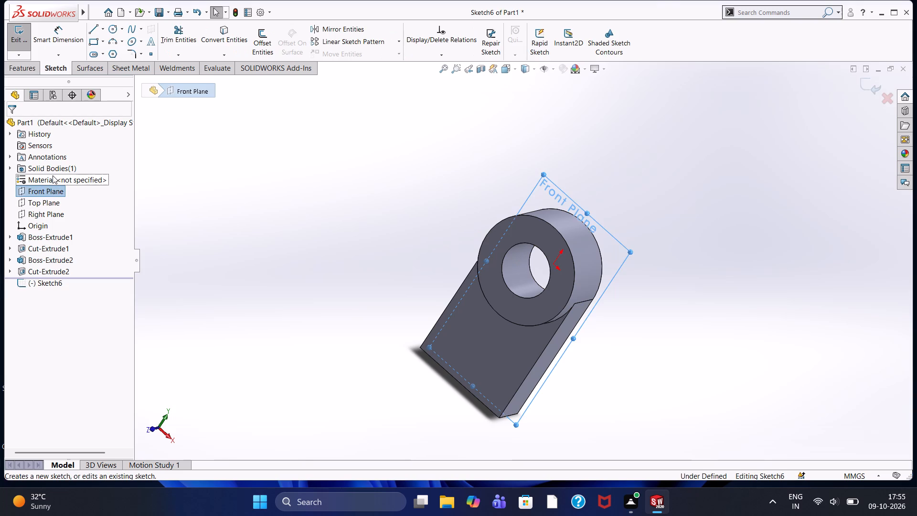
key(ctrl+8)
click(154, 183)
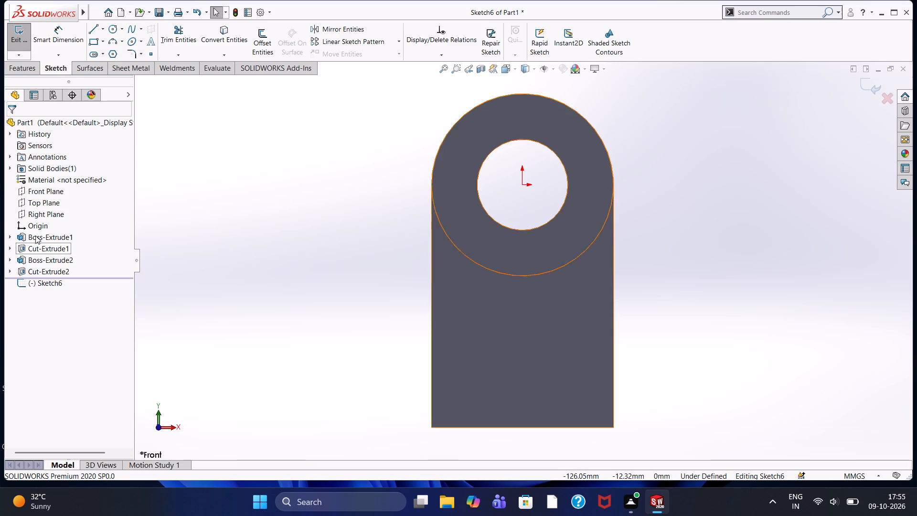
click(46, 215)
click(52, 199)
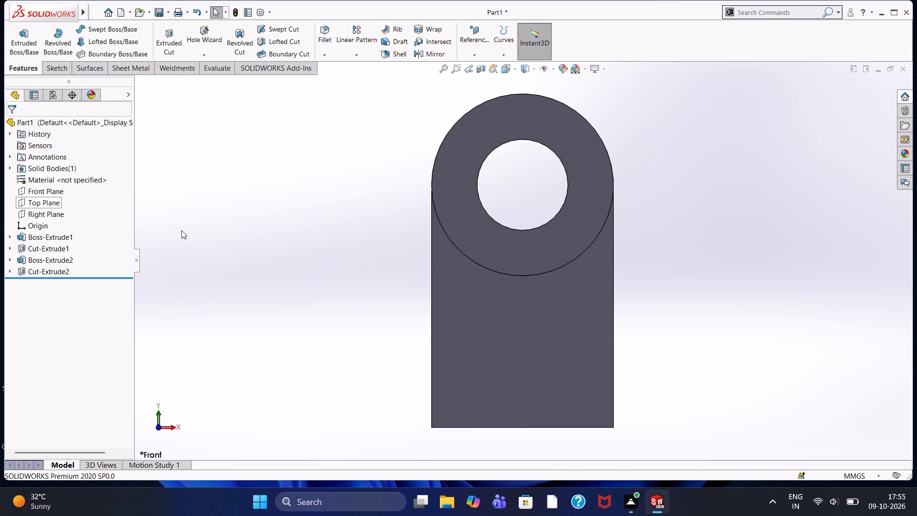
Start a new sketch on the Right Plane and view it face-on.
click(60, 216)
click(64, 203)
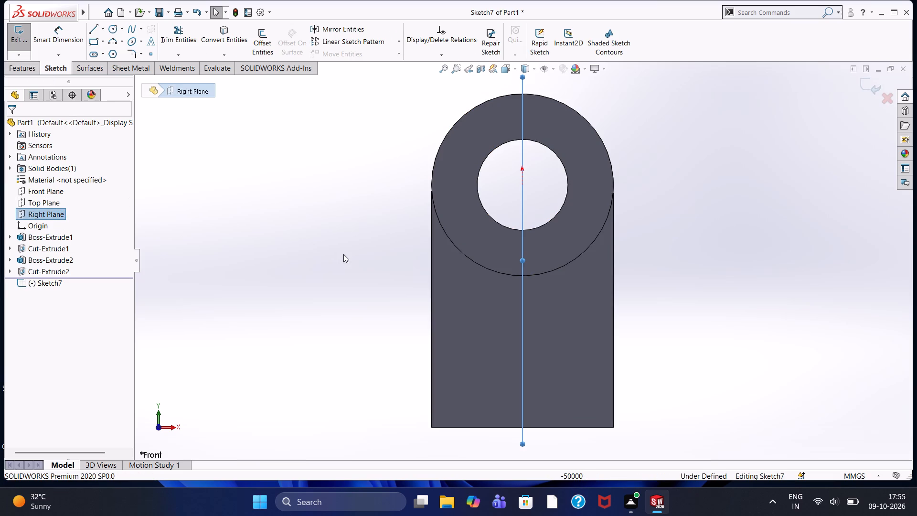
key(ctrl+8)
click(394, 269)
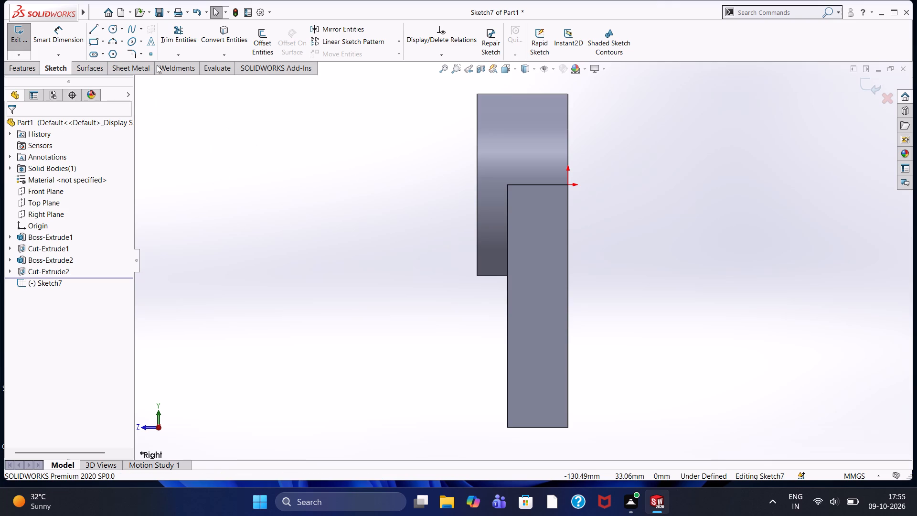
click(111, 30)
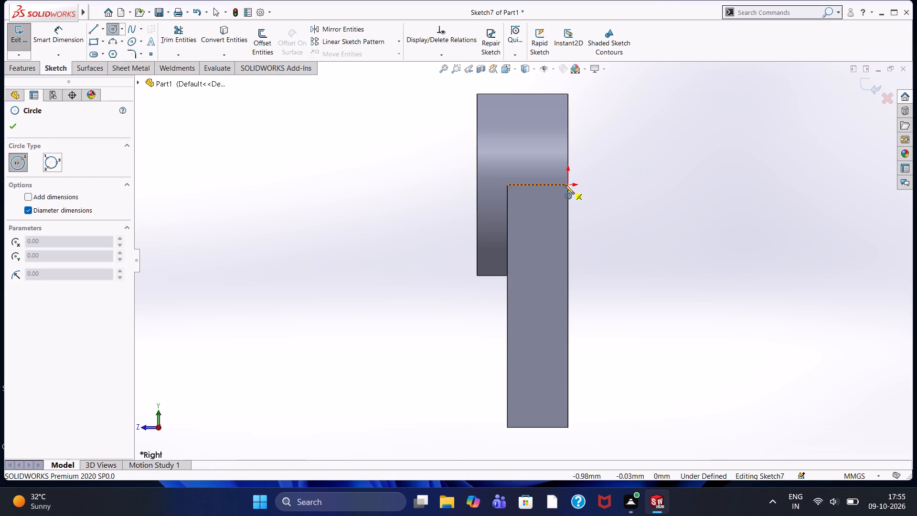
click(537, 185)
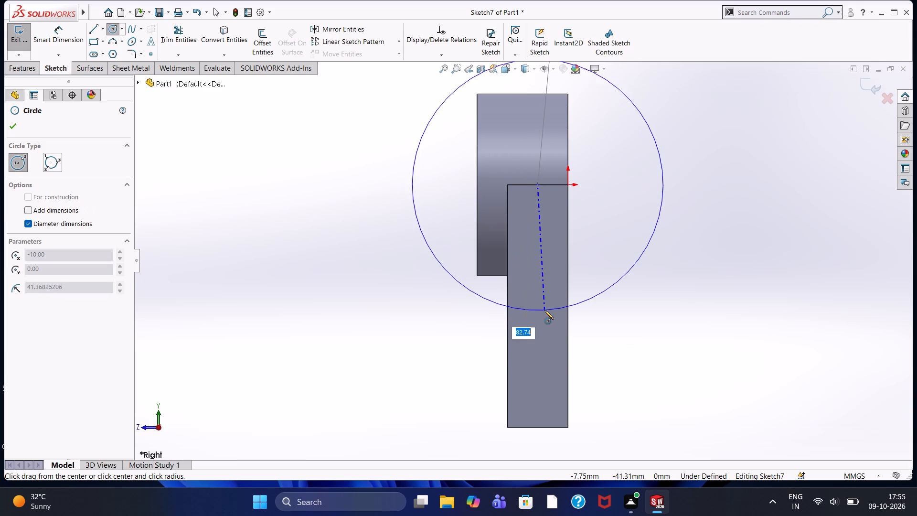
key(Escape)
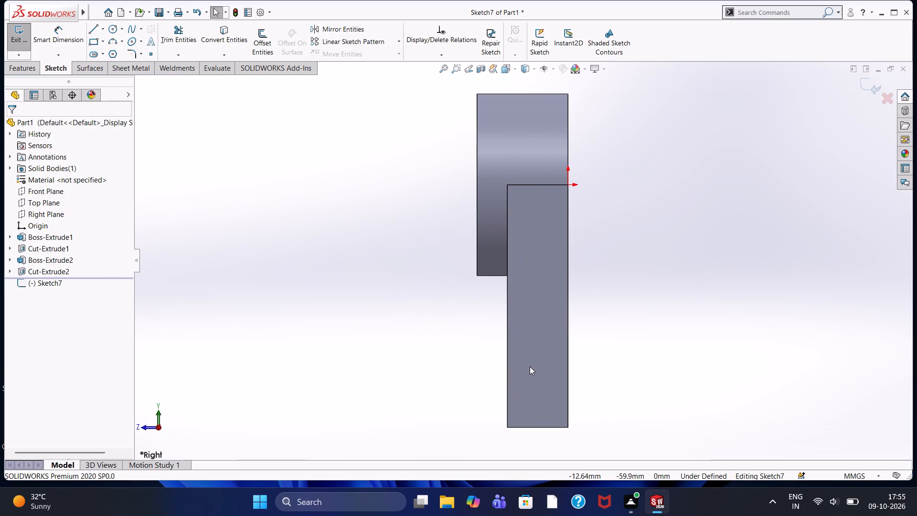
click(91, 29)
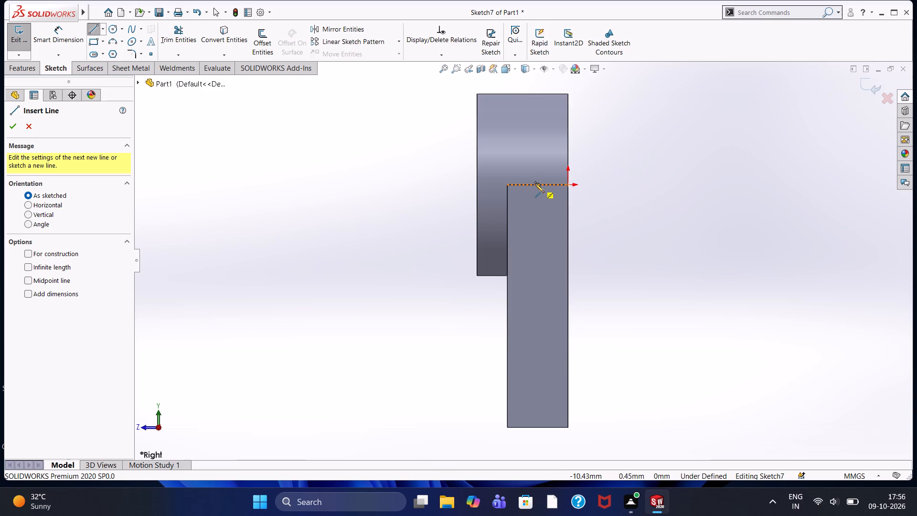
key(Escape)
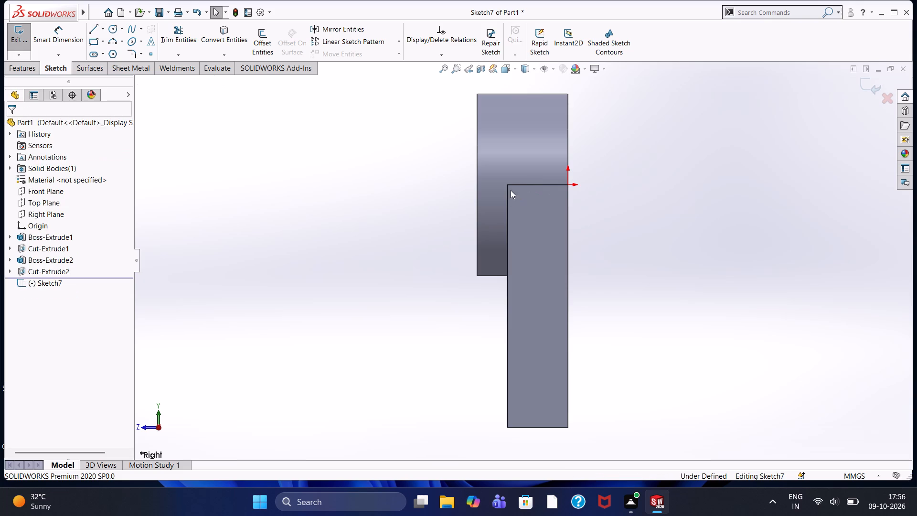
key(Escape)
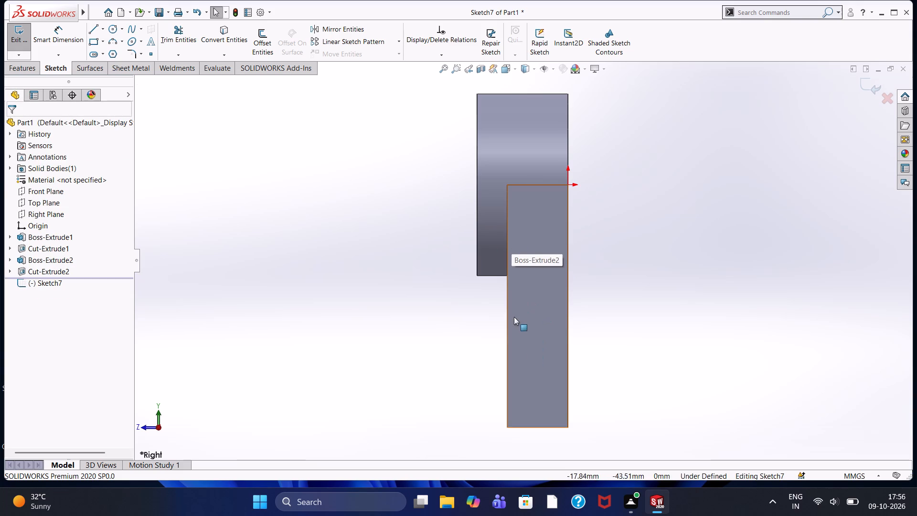
Sketch helper lines from the origin: 15 mm horizontally towards the ring's front face, and 105 mm straight down from its end.
click(104, 31)
click(113, 46)
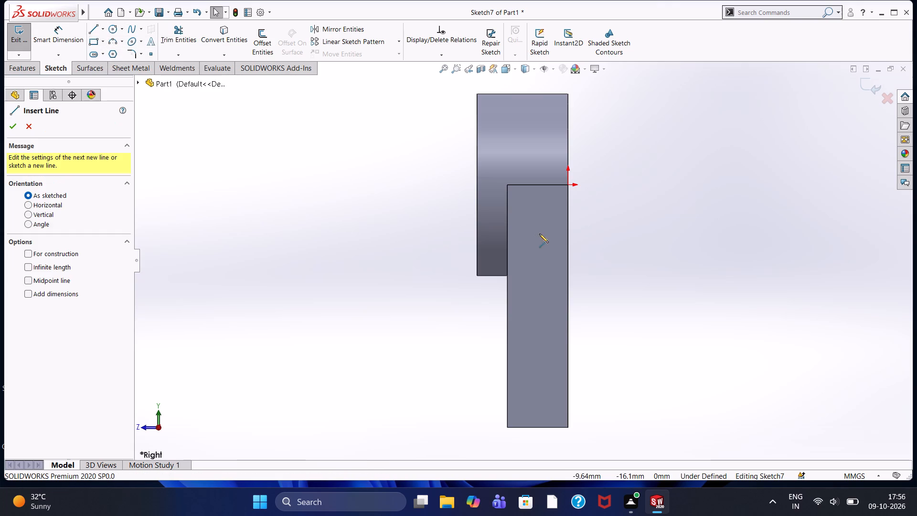
click(567, 185)
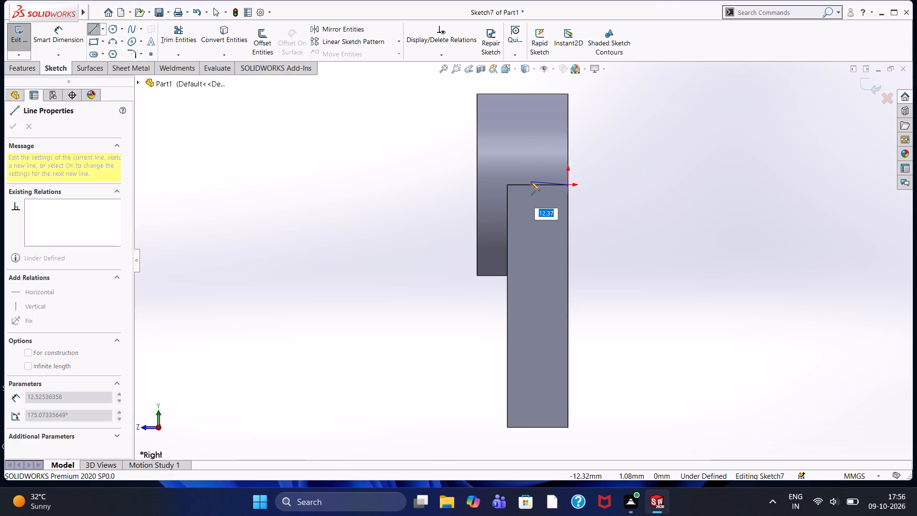
text(15)
key(Return)
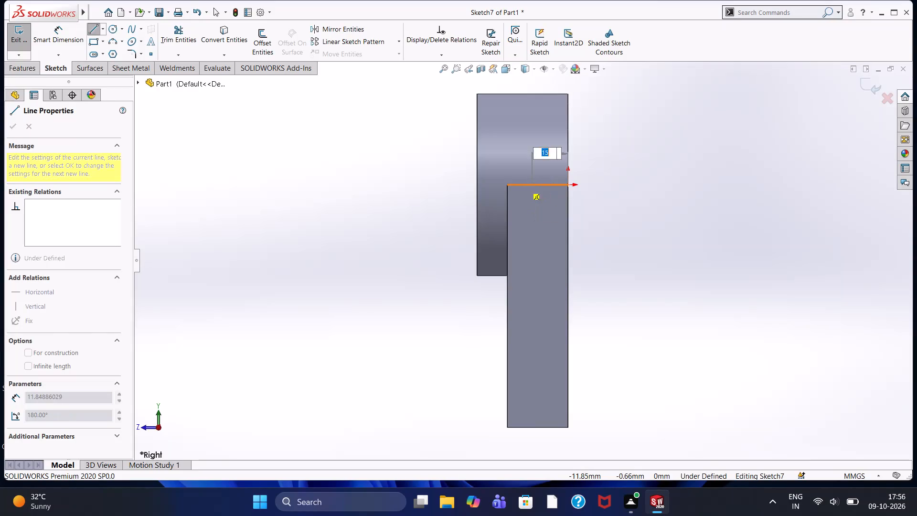
scroll(521, 350, up, 2)
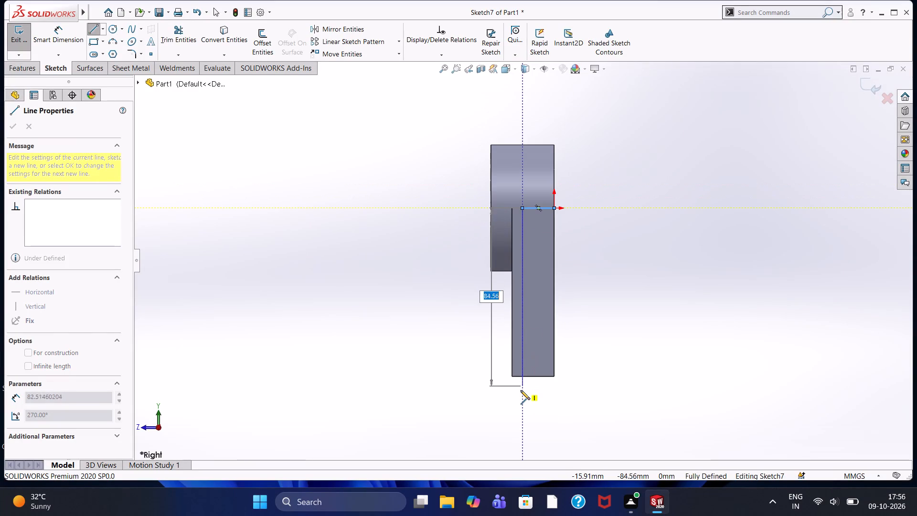
text(105)
key(Return)
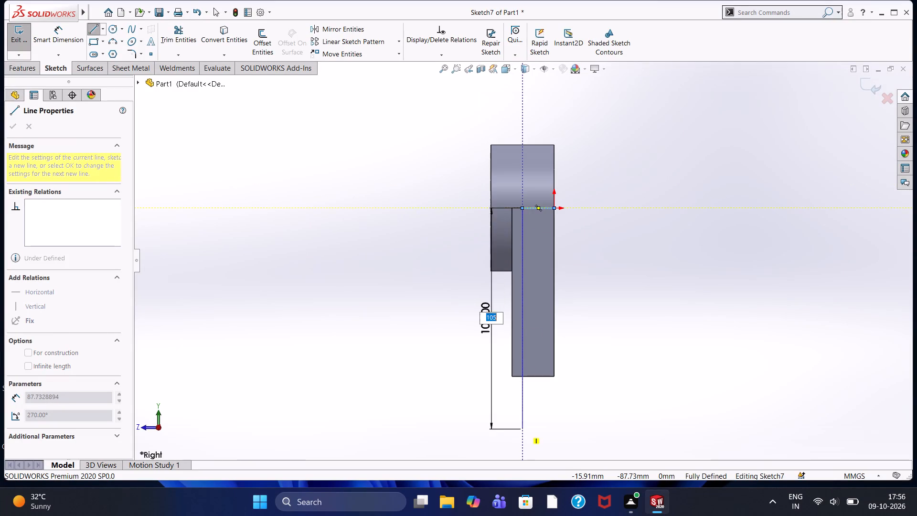
key(Escape)
scroll(511, 388, up, 1)
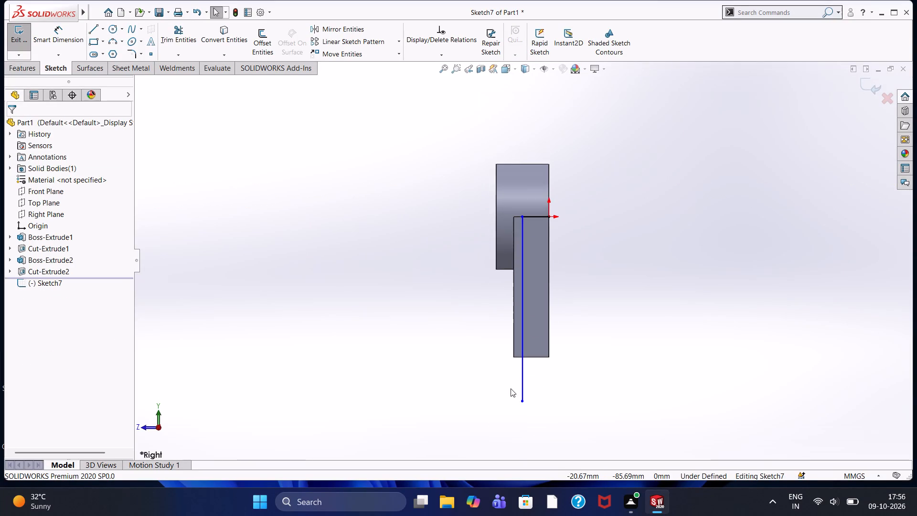
scroll(511, 388, up, 1)
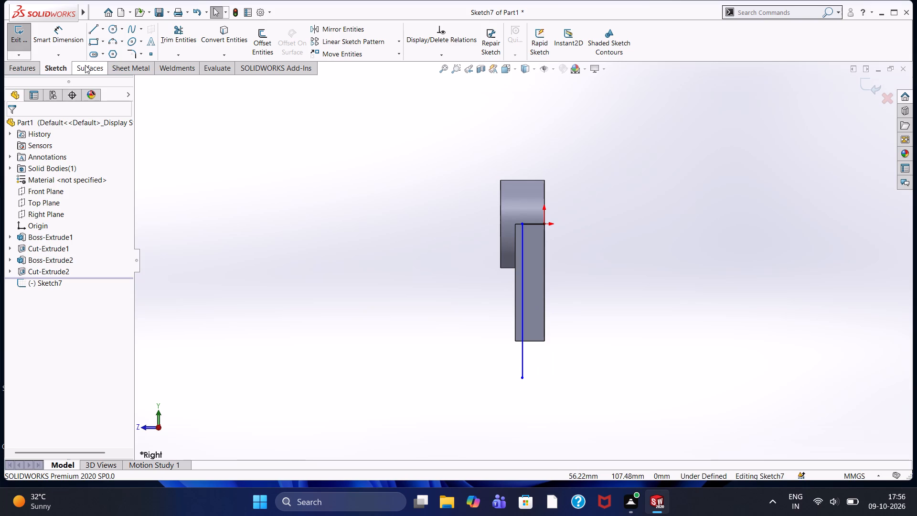
Sketch a 60 mm diameter circle centred on the lower end of the 105 mm helper line.
click(117, 28)
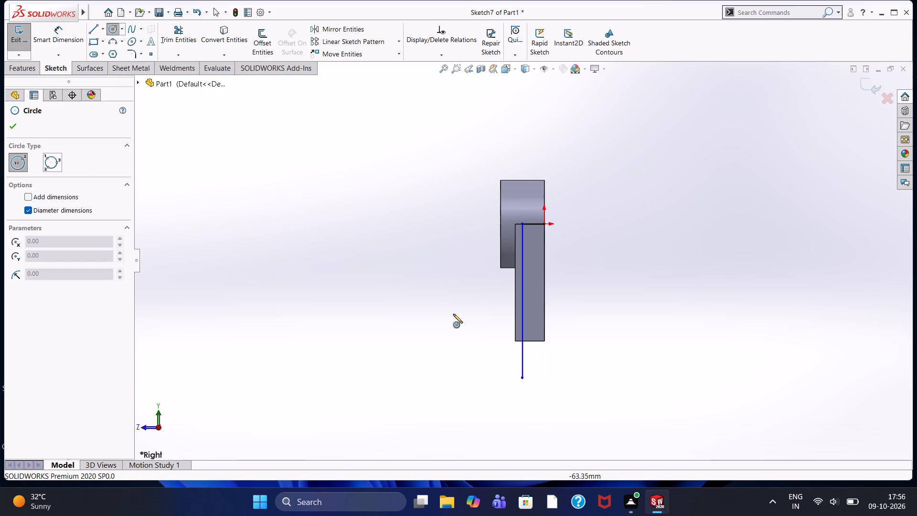
click(522, 378)
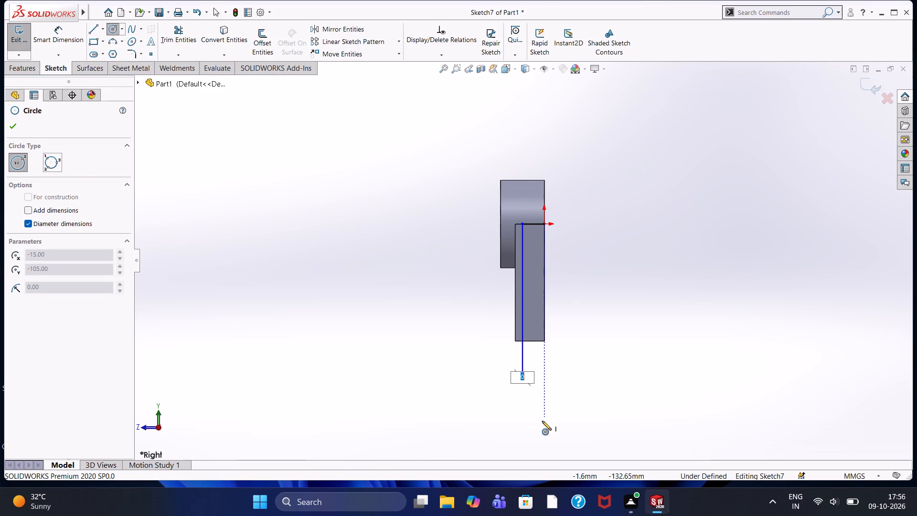
text(60)
key(Return)
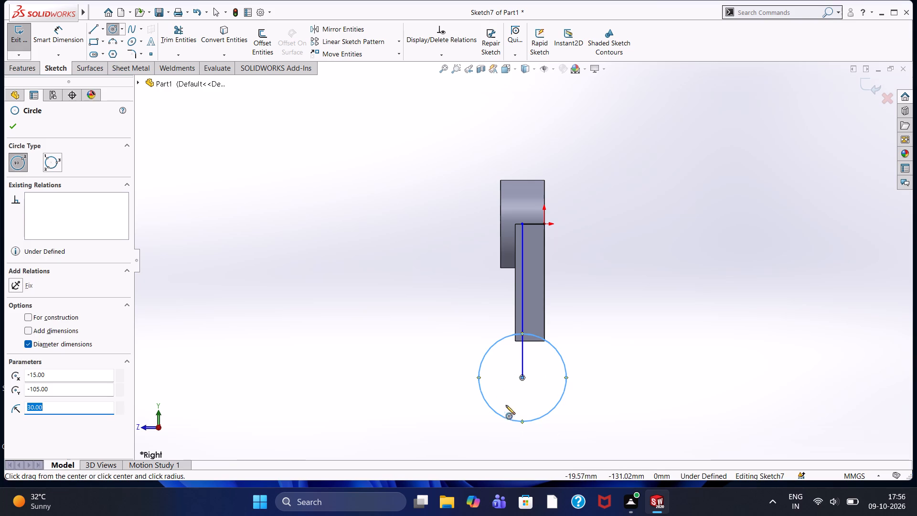
key(Escape)
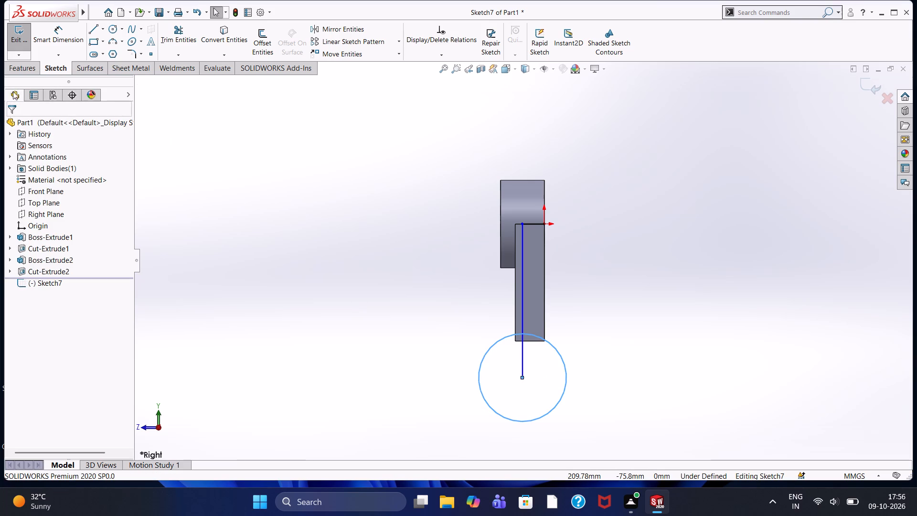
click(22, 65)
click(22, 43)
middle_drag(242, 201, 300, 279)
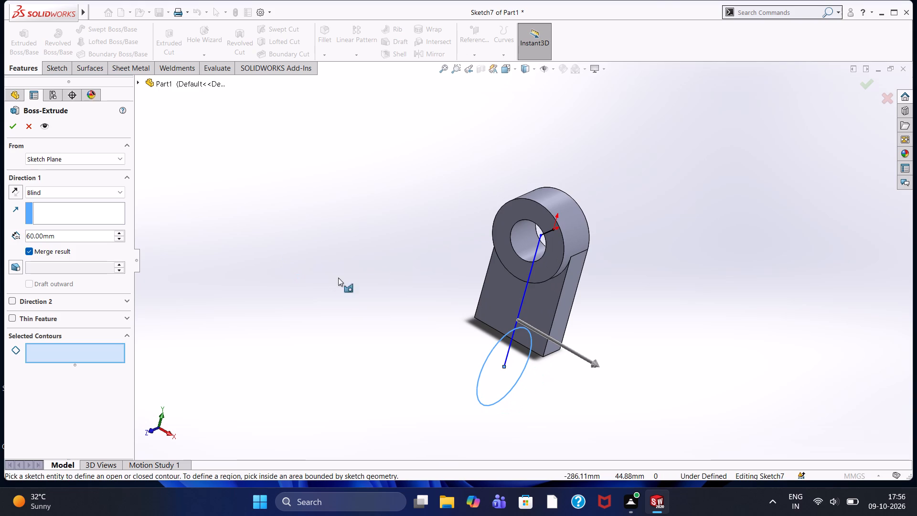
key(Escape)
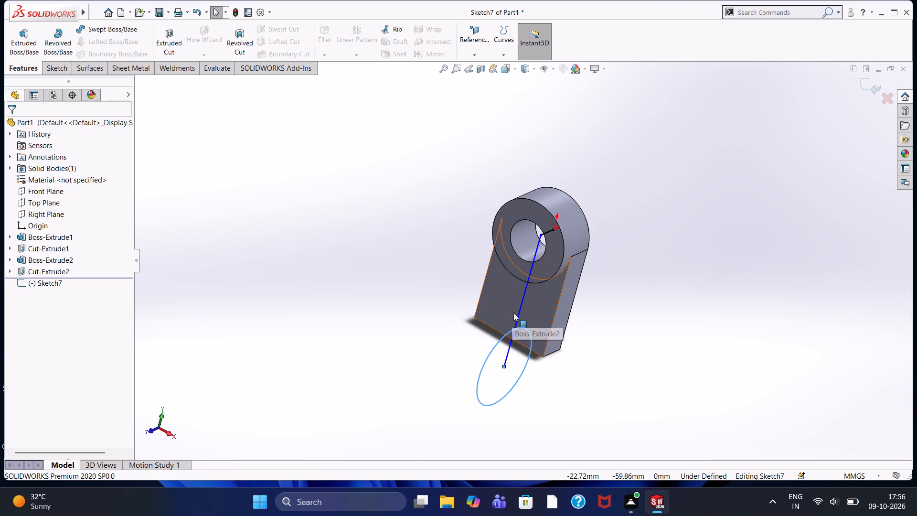
Delete the 105 mm vertical and 15 mm horizontal helper lines, keeping only the circle in the sketch.
click(518, 313)
key(Delete)
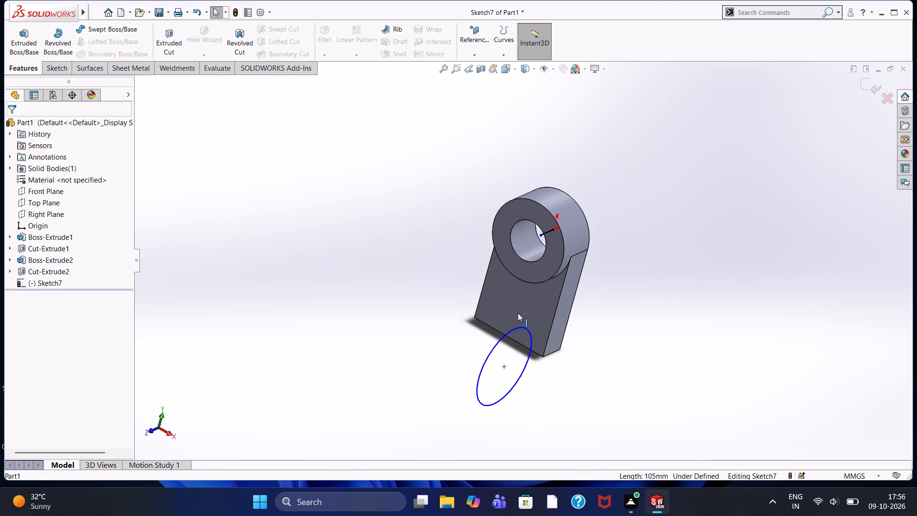
click(544, 234)
key(Delete)
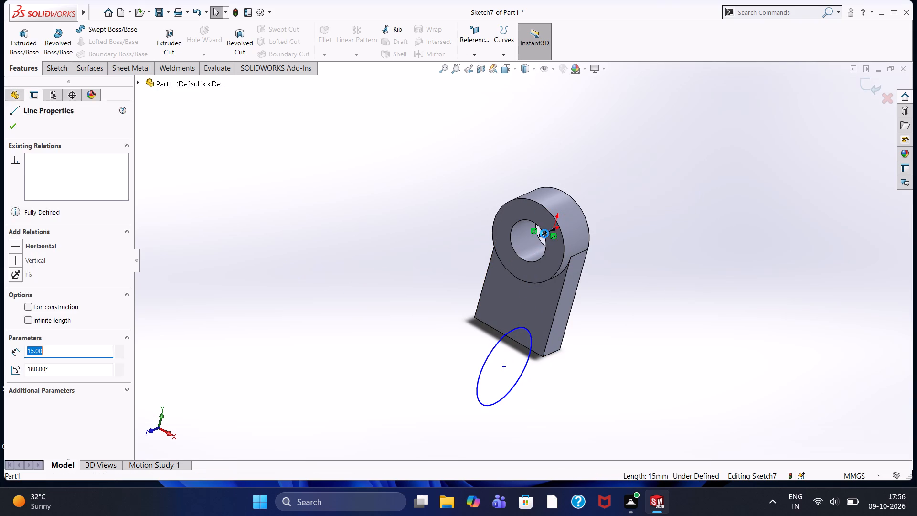
Extrude the 60 mm circle as a boss with a Mid Plane depth of 60 mm, merged with the plate.
double_click(28, 38)
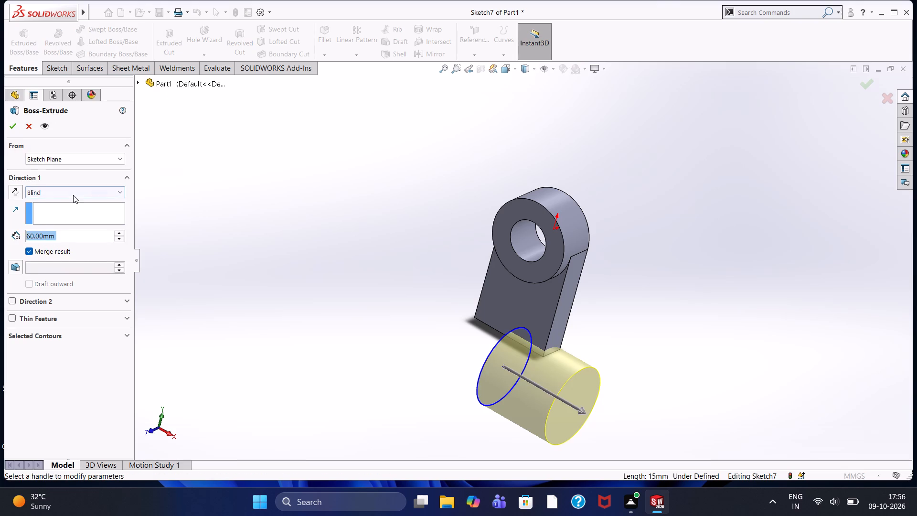
click(73, 194)
click(61, 256)
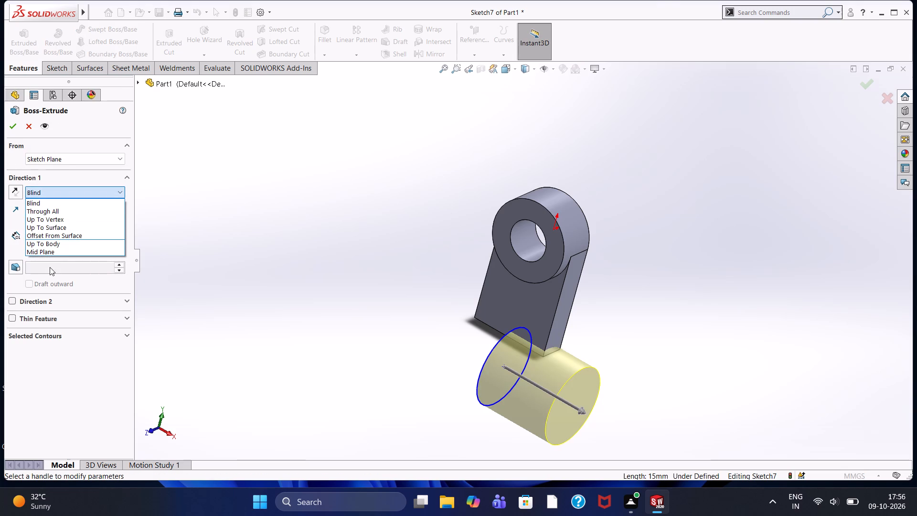
click(54, 250)
click(12, 128)
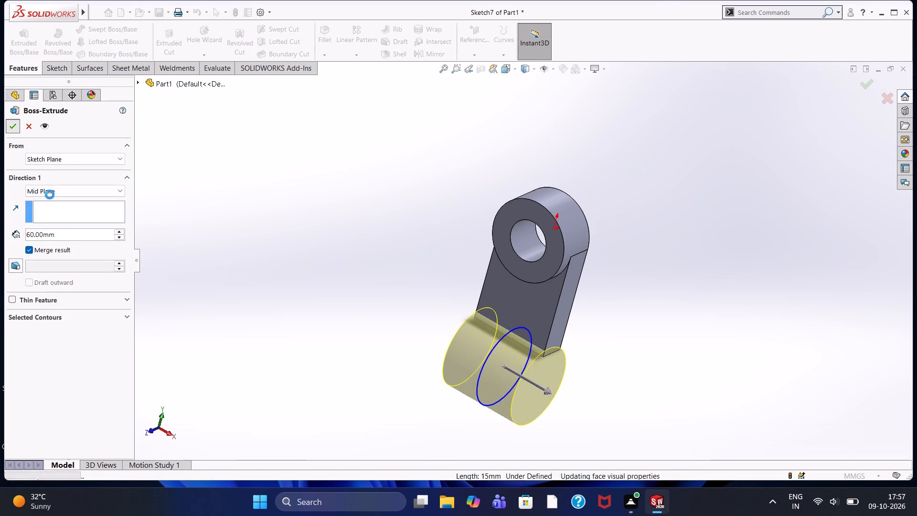
click(278, 341)
middle_drag(304, 330, 258, 276)
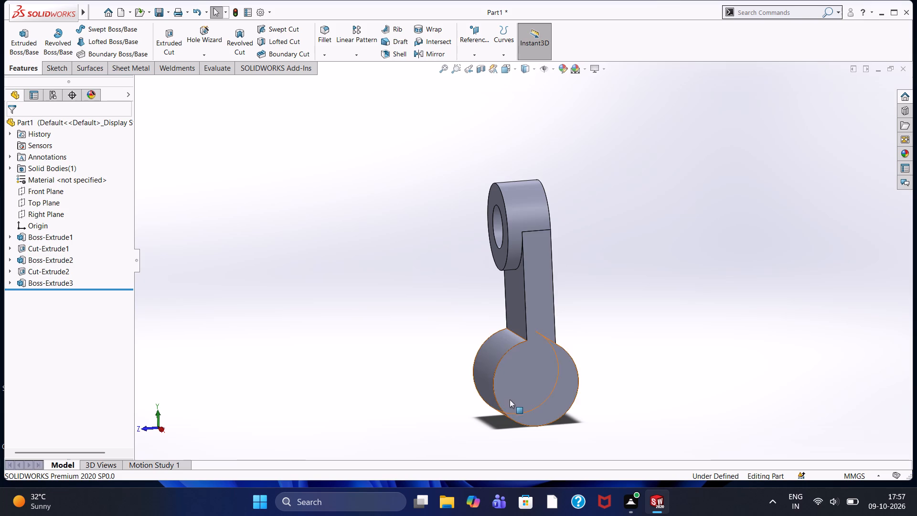
Sketch a 44 mm diameter circle concentric with the lower cylinder on its flat end face.
click(510, 398)
click(549, 371)
key(ctrl+9)
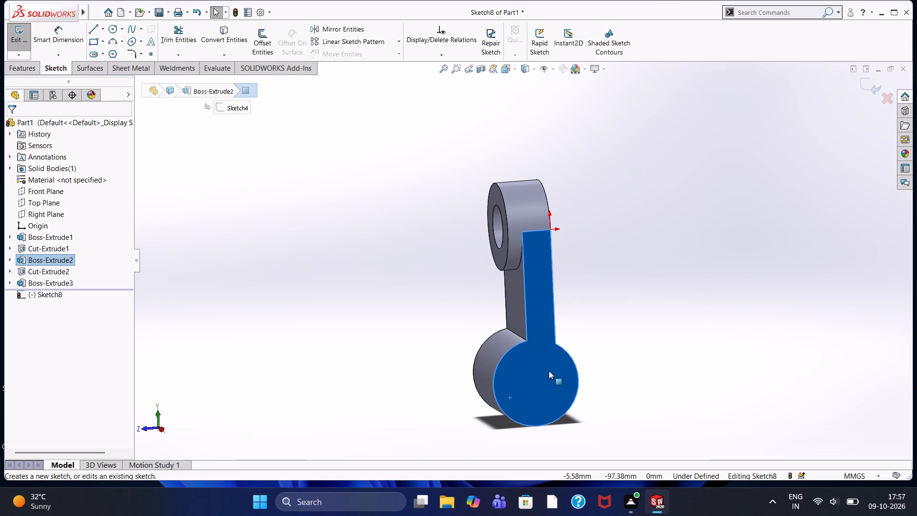
key(ctrl+8)
click(399, 289)
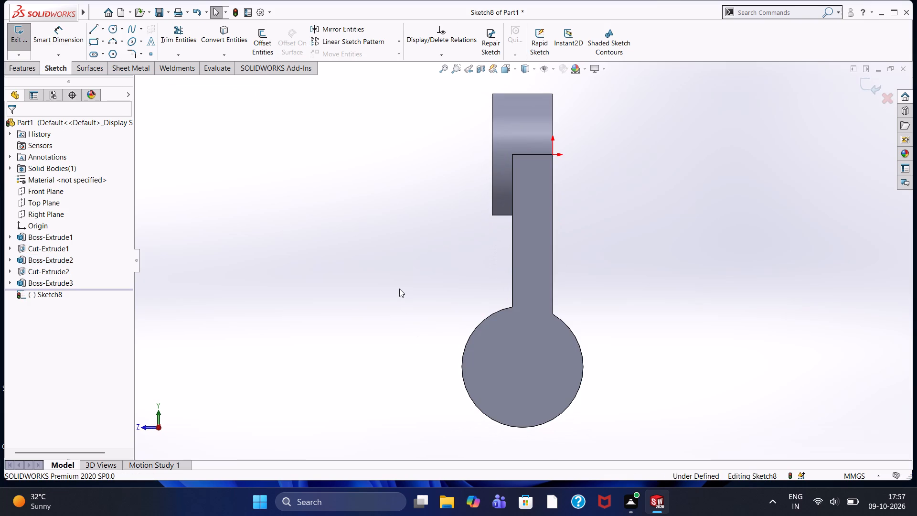
click(109, 30)
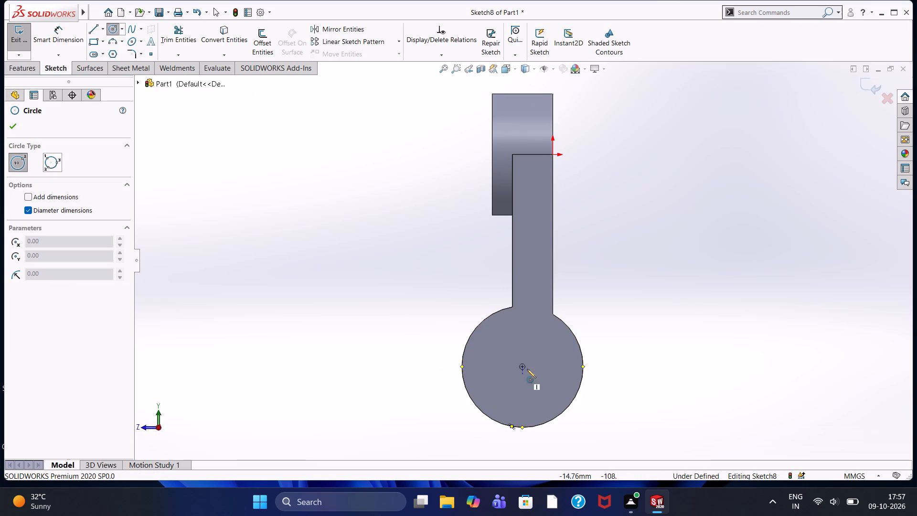
click(520, 365)
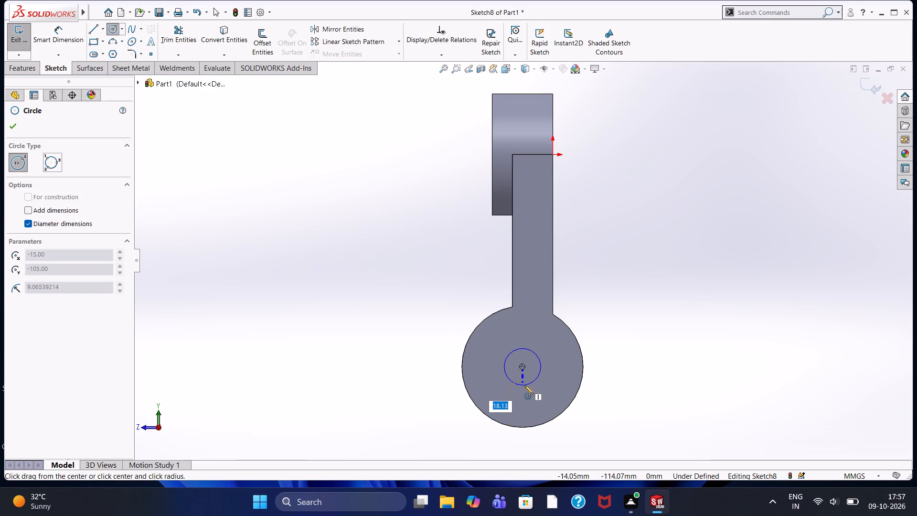
text(44)
key(Return)
key(Escape)
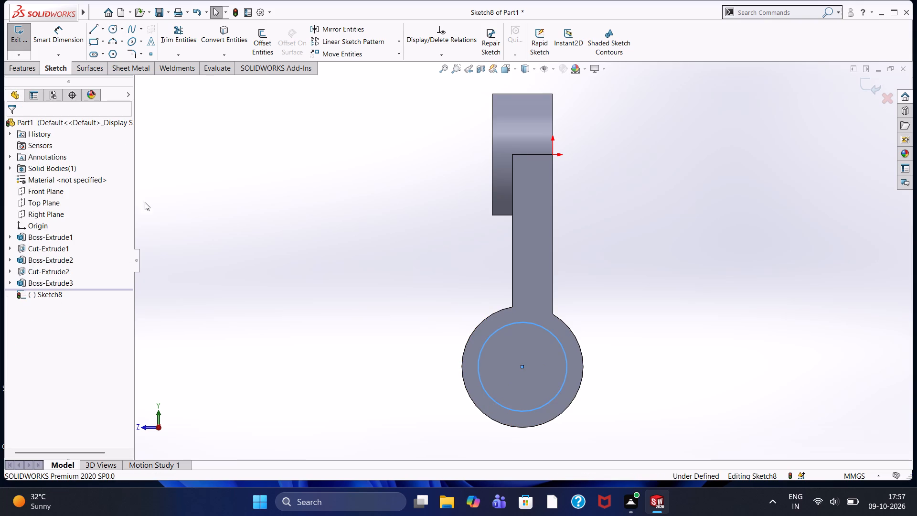
Extrude-cut the 44 mm circle Through All to bore the lower cylinder.
click(29, 71)
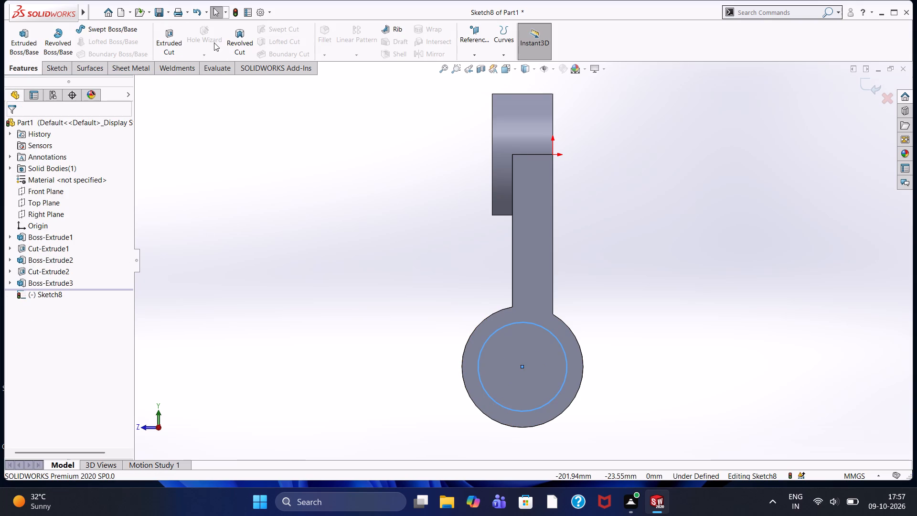
click(179, 38)
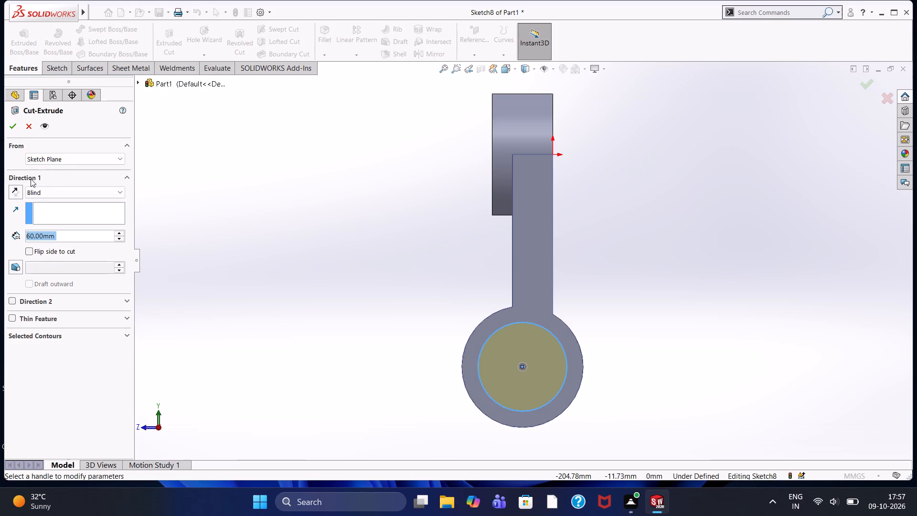
click(46, 191)
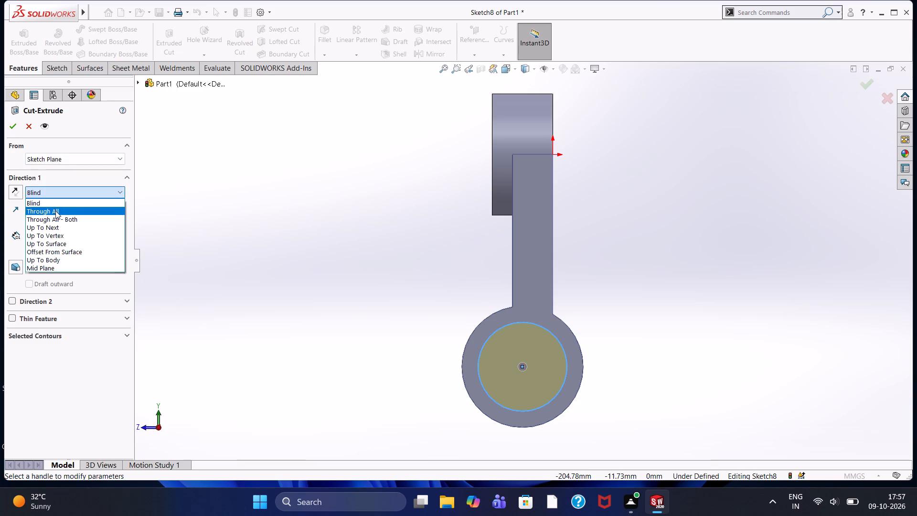
click(55, 210)
click(12, 128)
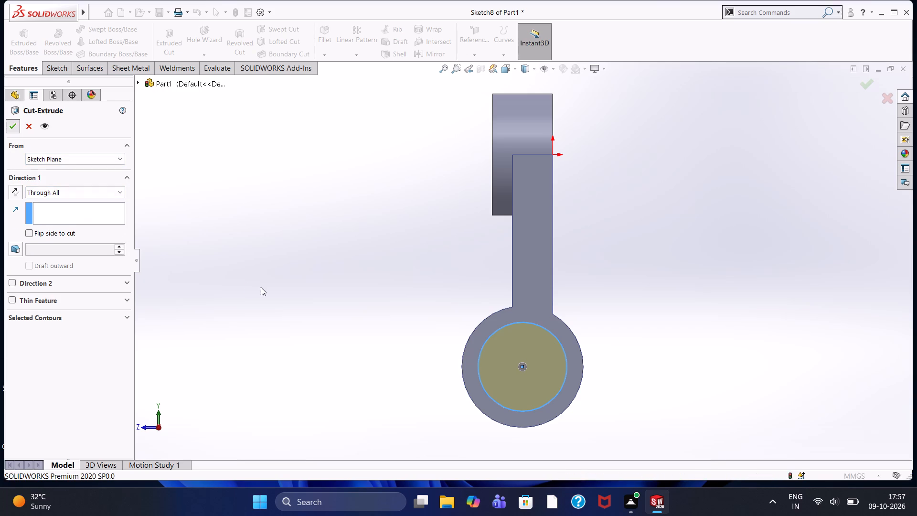
click(261, 287)
On the Right Plane, sketch a sloping line about 62 mm long from the ring's bottom at the plate down to the lower cylinder's outer edge.
middle_drag(263, 281, 301, 307)
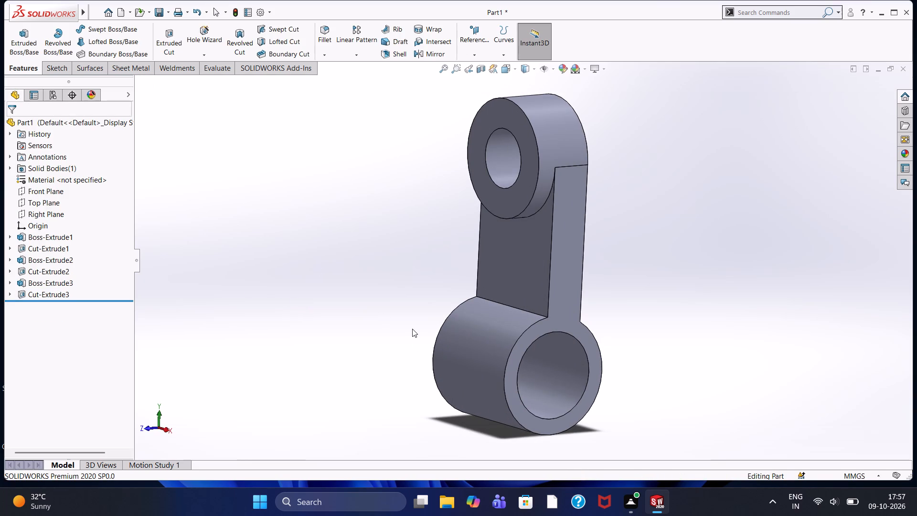
middle_drag(412, 328, 370, 321)
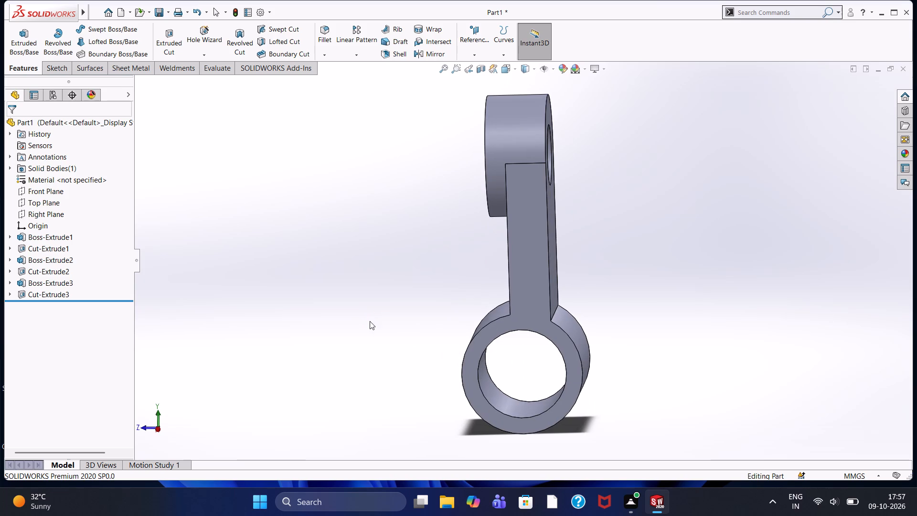
click(42, 214)
click(48, 200)
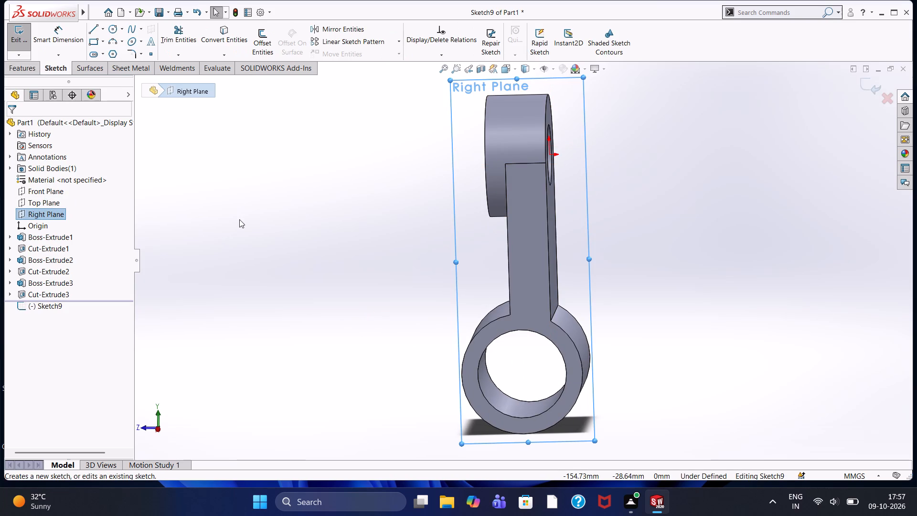
ctrl+click(240, 219)
key(ctrl+8)
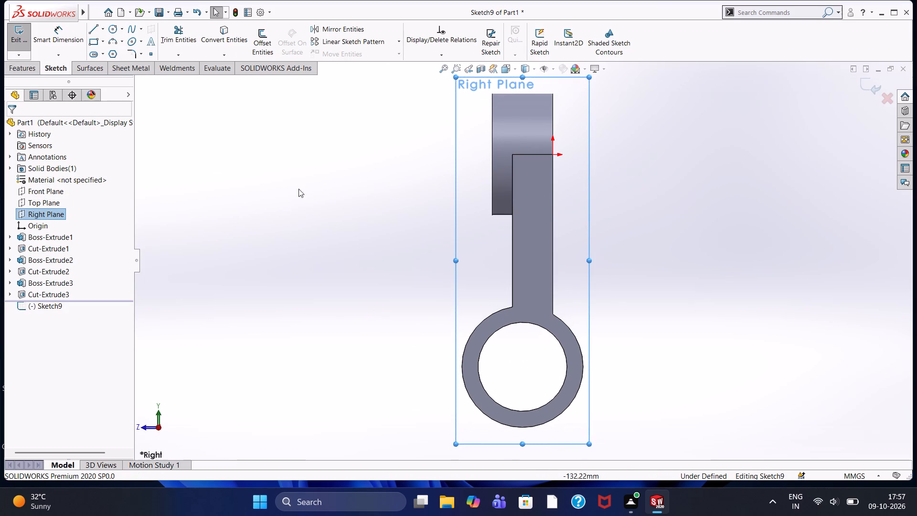
click(318, 167)
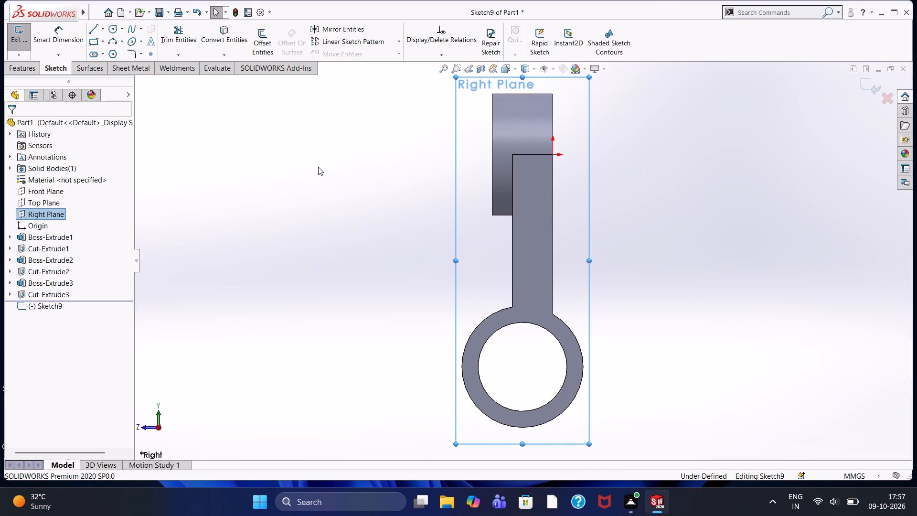
click(93, 33)
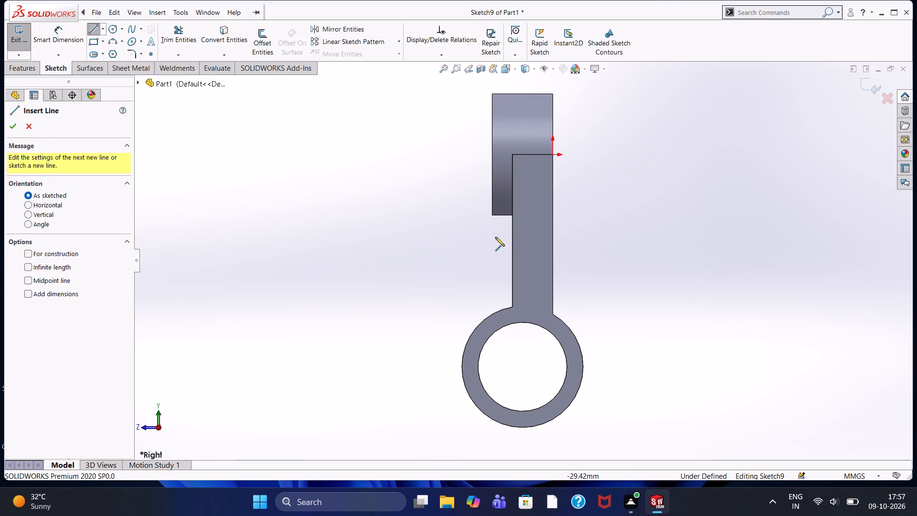
click(511, 215)
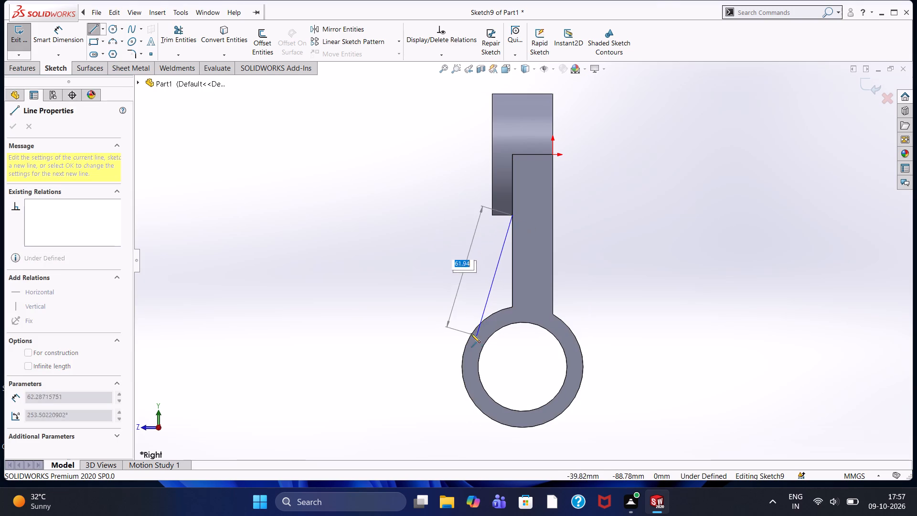
click(470, 333)
right_click(434, 280)
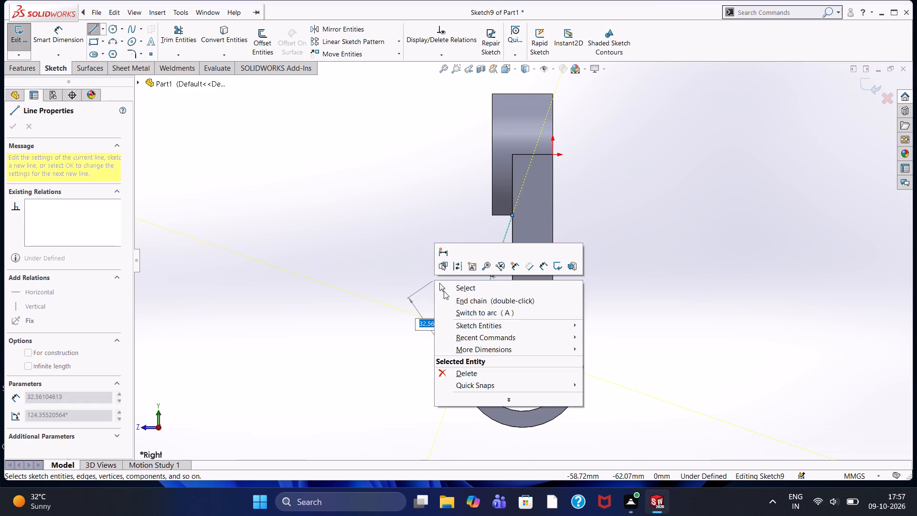
click(444, 291)
Create a 12 mm thick rib from the sloping line, centred on the sketch, with the material side flipped towards the plate.
click(12, 69)
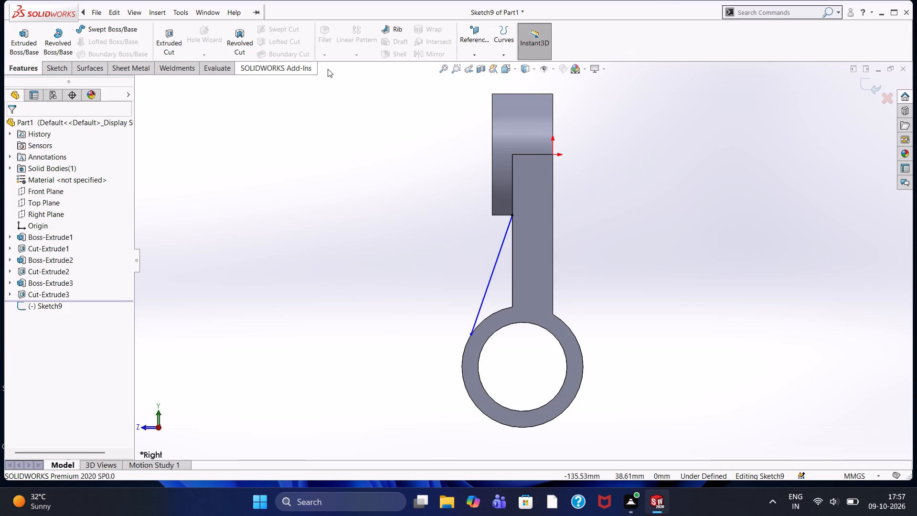
click(389, 31)
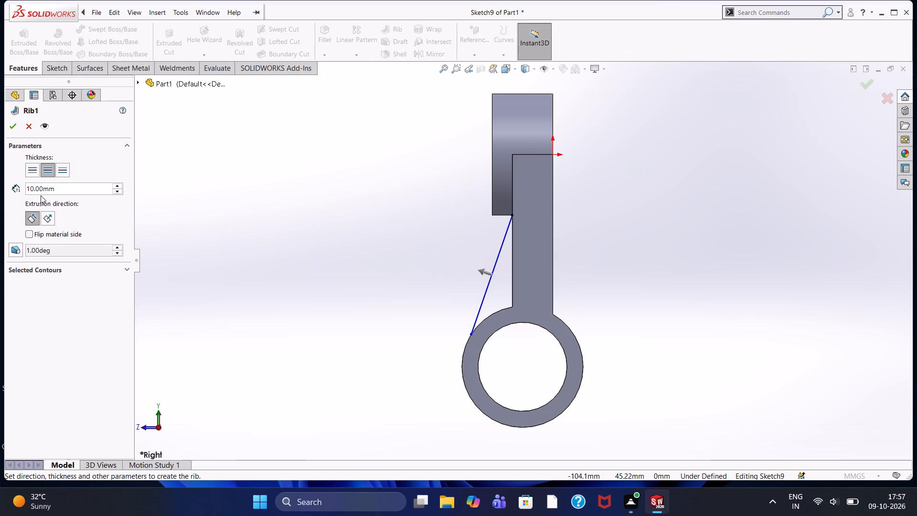
drag(69, 187, 0, 187)
text(12)
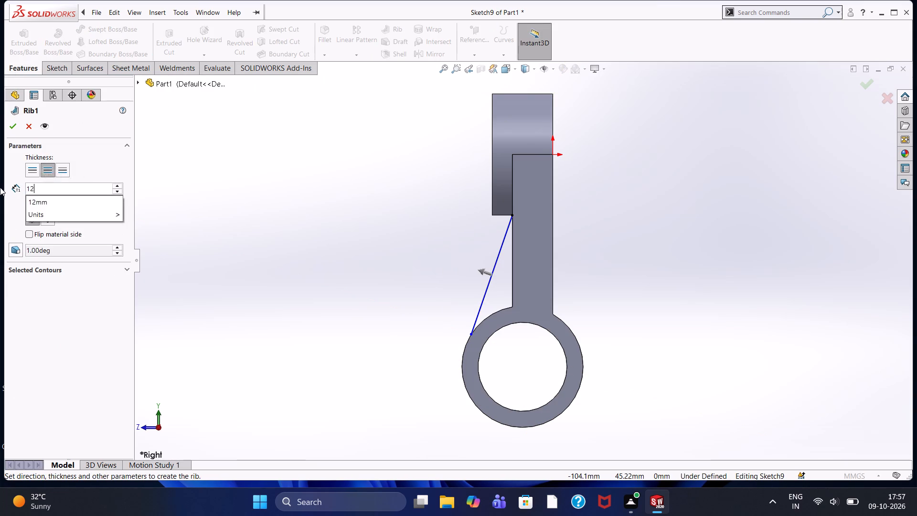
key(Return)
click(29, 233)
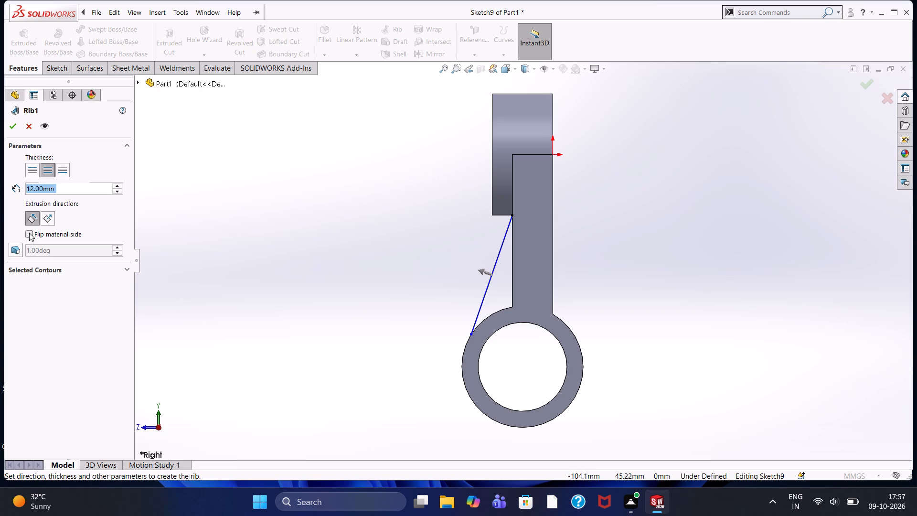
click(14, 129)
click(287, 281)
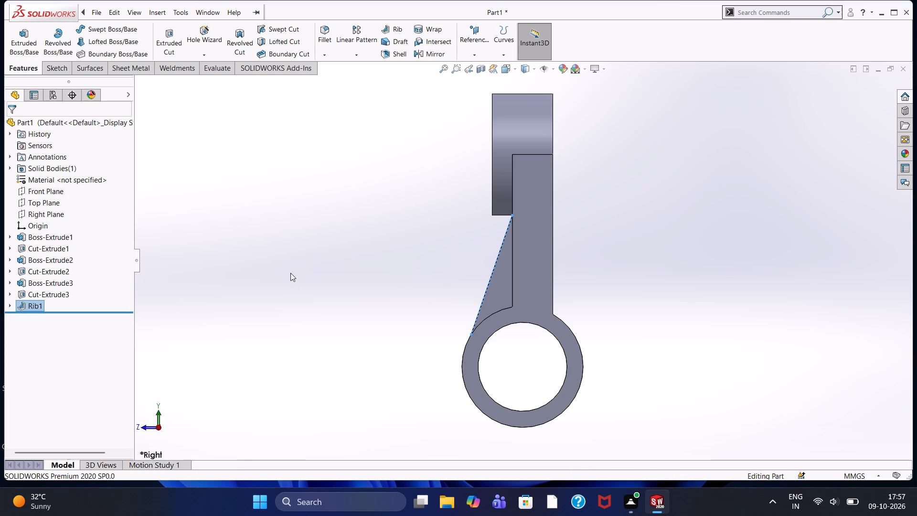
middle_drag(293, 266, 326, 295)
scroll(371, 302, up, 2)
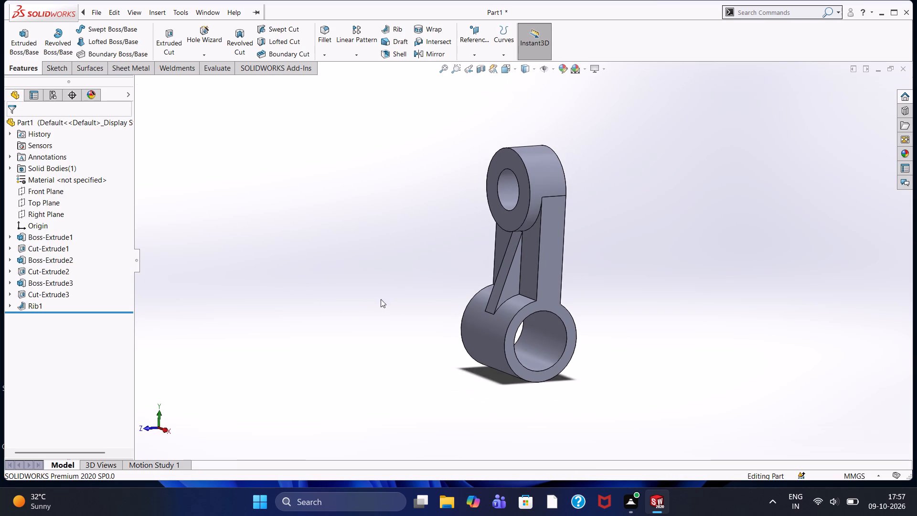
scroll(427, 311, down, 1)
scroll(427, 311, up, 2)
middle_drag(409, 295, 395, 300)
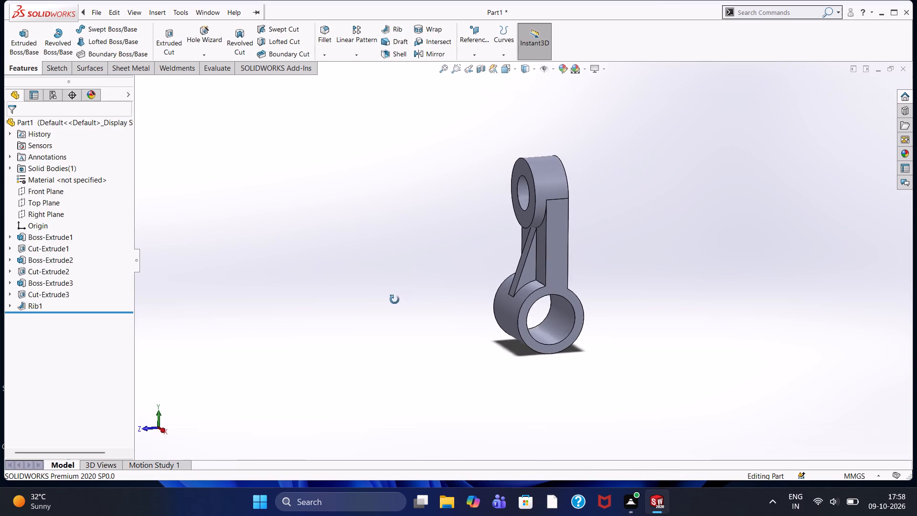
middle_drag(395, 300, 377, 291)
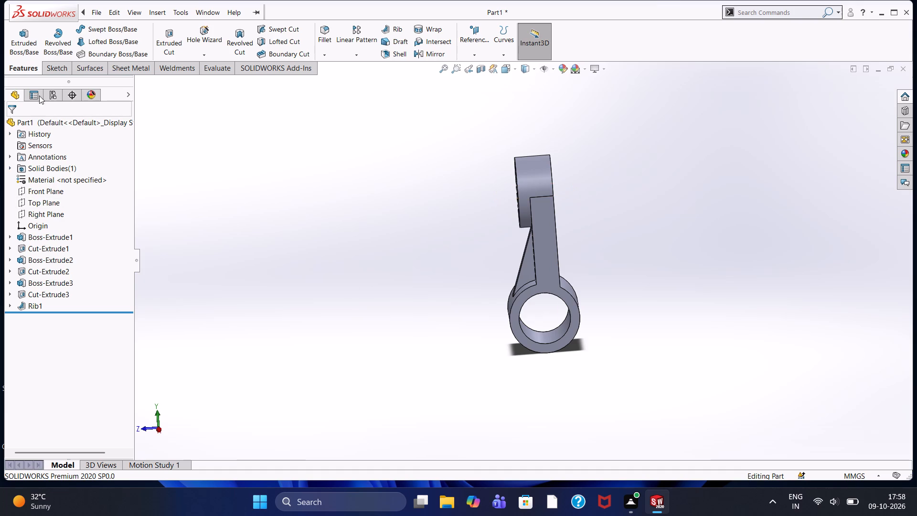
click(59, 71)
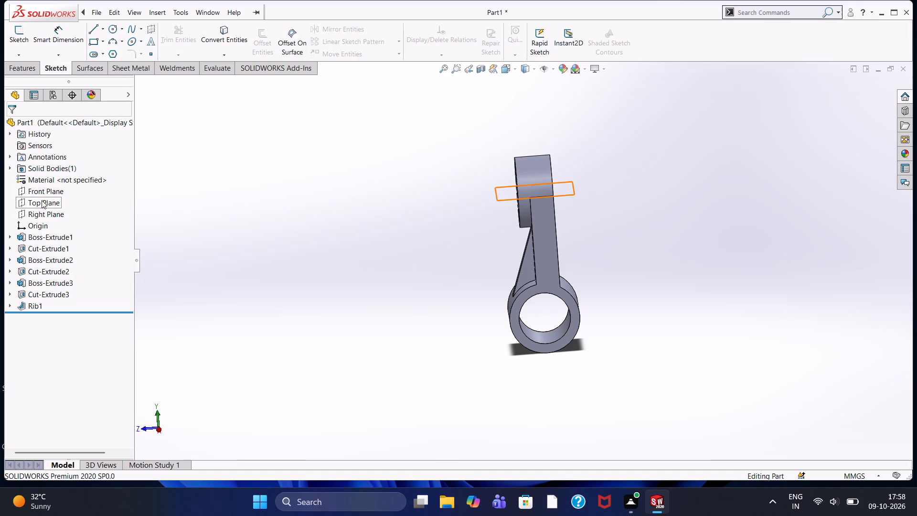
Create a reference plane offset 45 mm below the Top Plane, using the flipped offset direction.
click(14, 70)
click(477, 54)
click(485, 71)
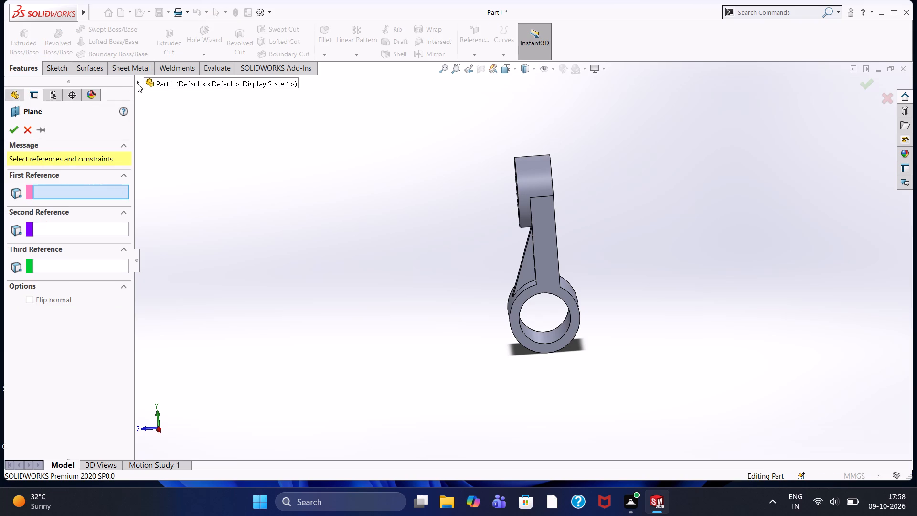
click(138, 84)
click(182, 162)
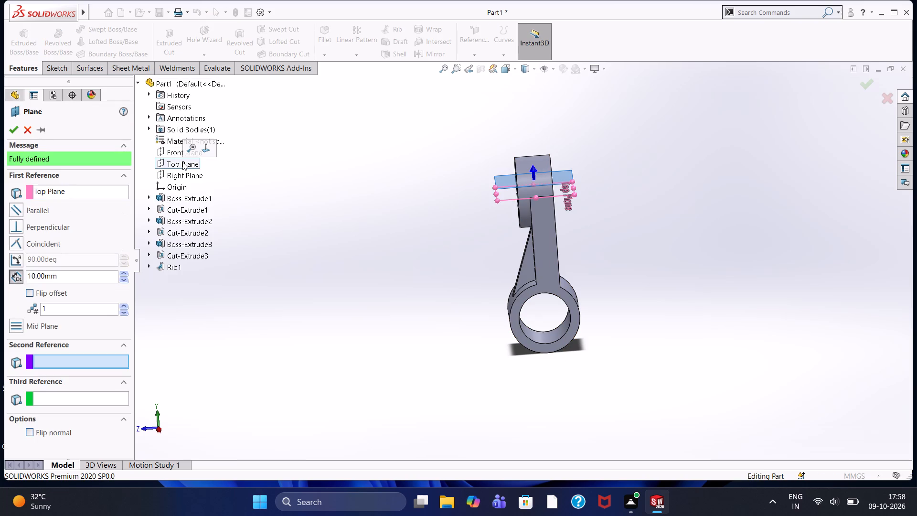
click(121, 283)
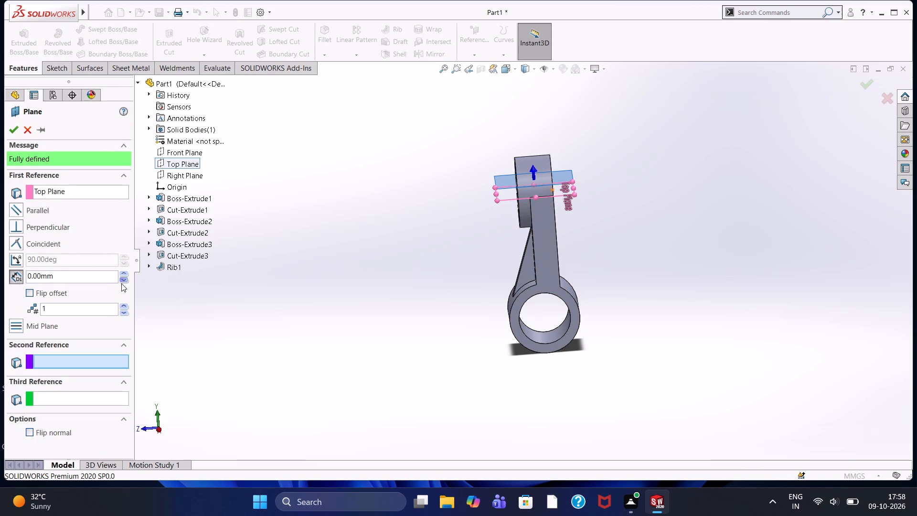
click(121, 283)
click(121, 285)
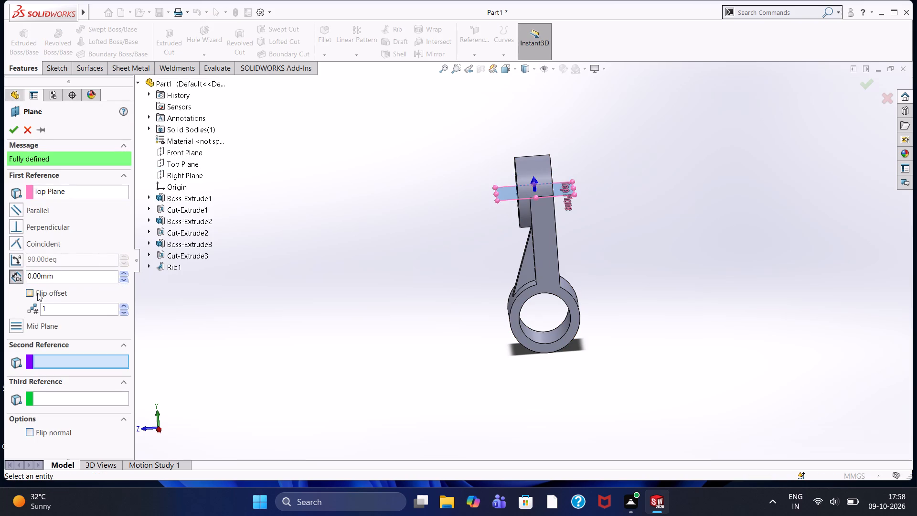
click(30, 295)
click(121, 275)
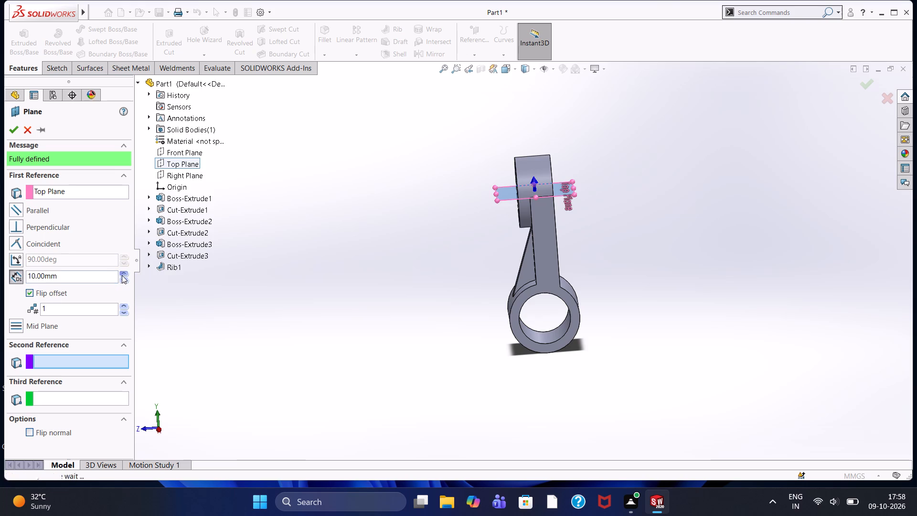
click(122, 275)
click(122, 275)
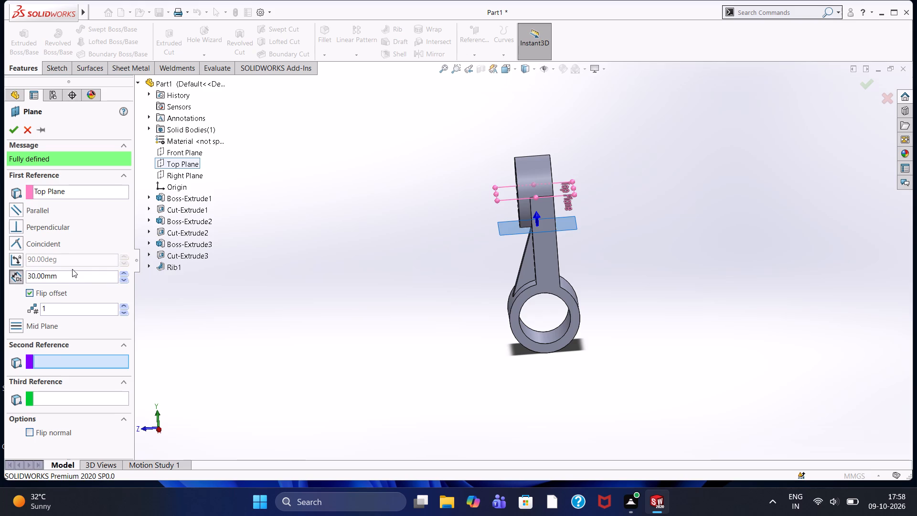
drag(69, 276, 0, 277)
key(4)
key(5)
key(Return)
click(13, 129)
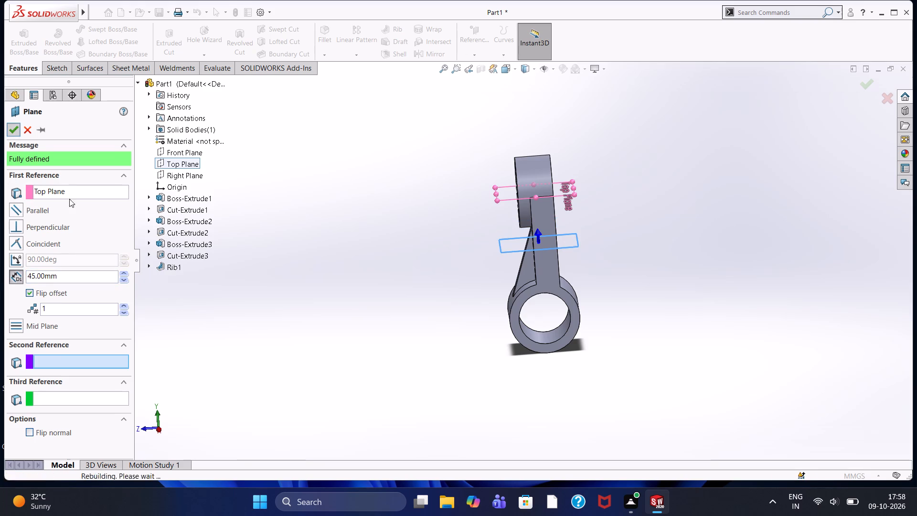
click(331, 280)
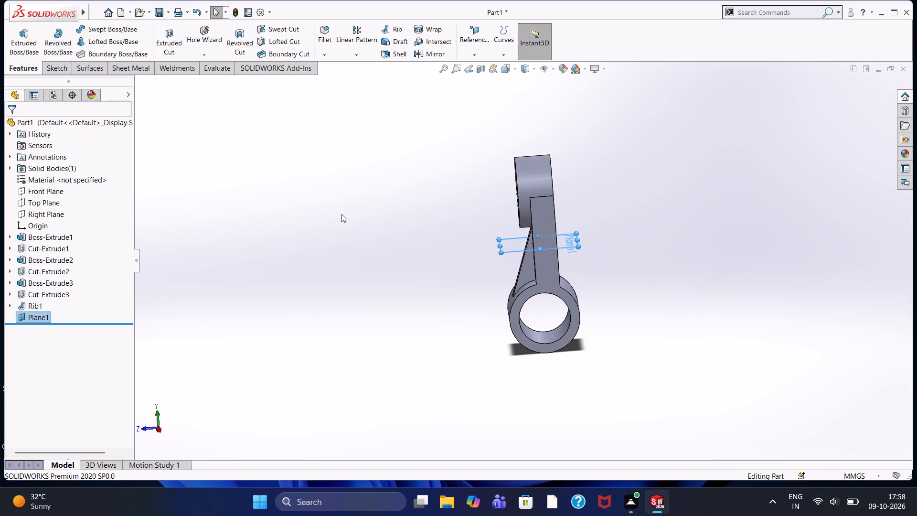
On the offset plane, sketch a 60 mm square based on the plate's back edge and extending away from the rib.
middle_drag(357, 205, 387, 311)
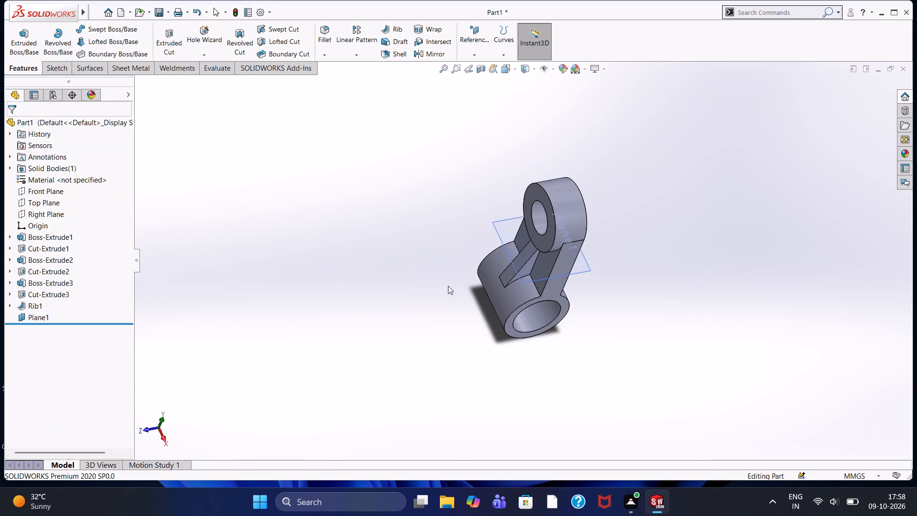
click(533, 268)
key(Escape)
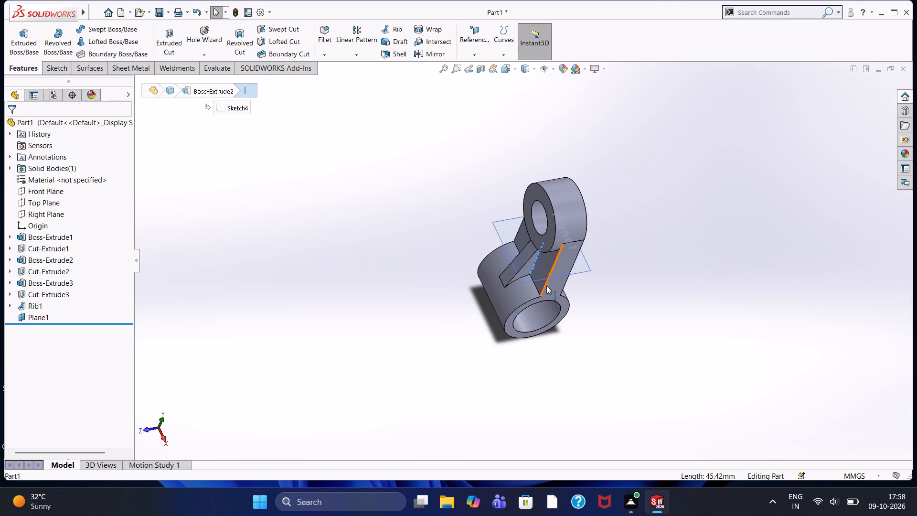
click(577, 270)
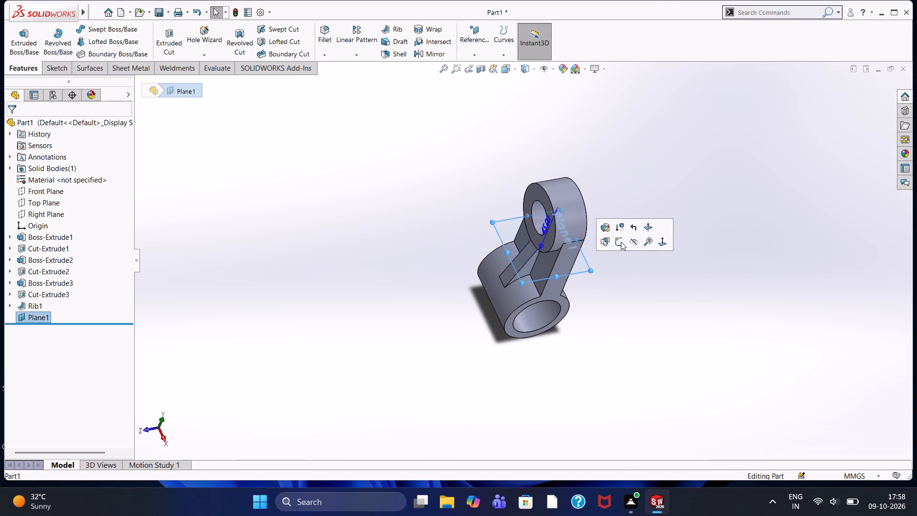
click(621, 242)
key(ctrl+8)
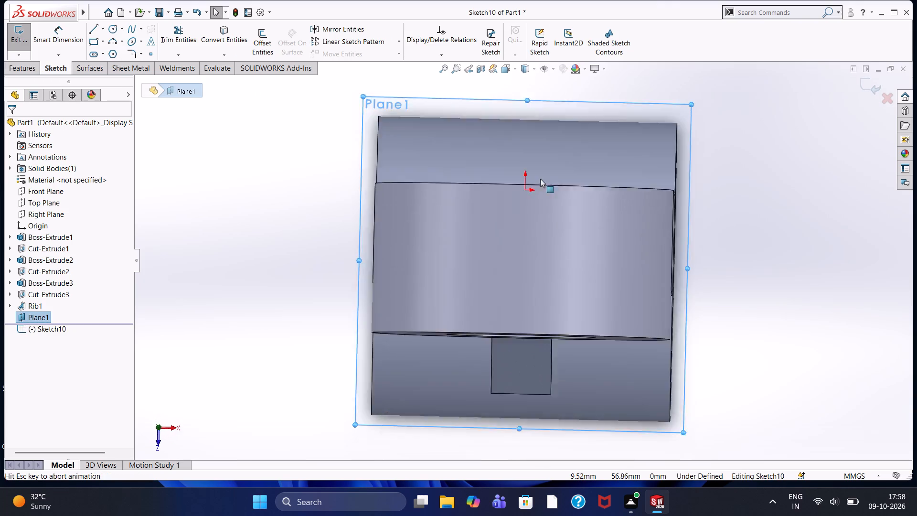
click(276, 138)
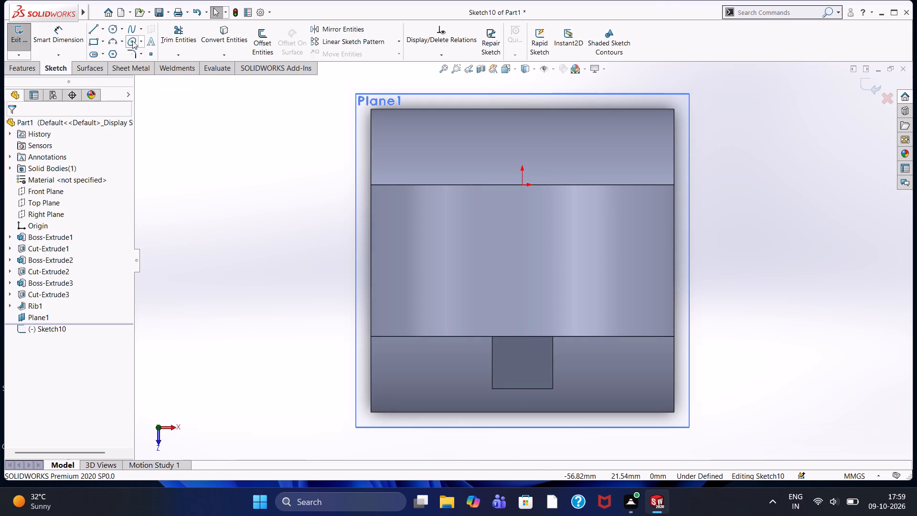
click(92, 32)
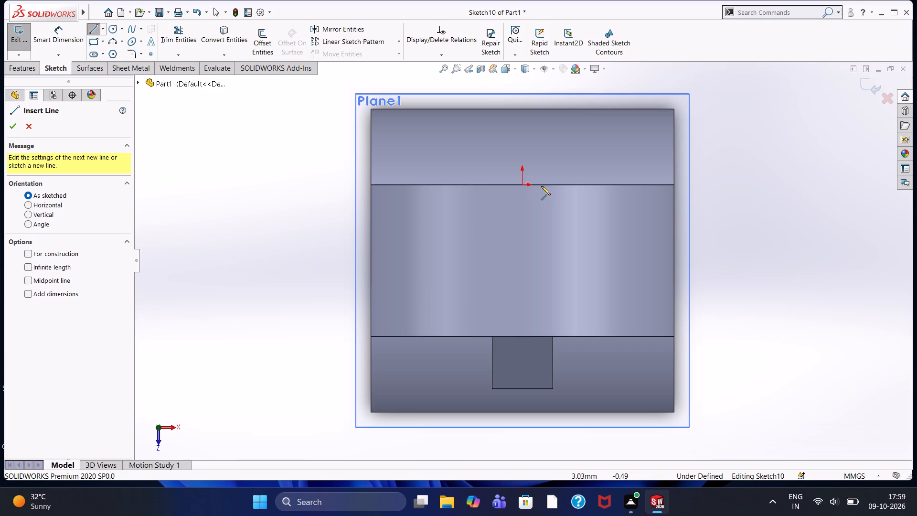
click(371, 185)
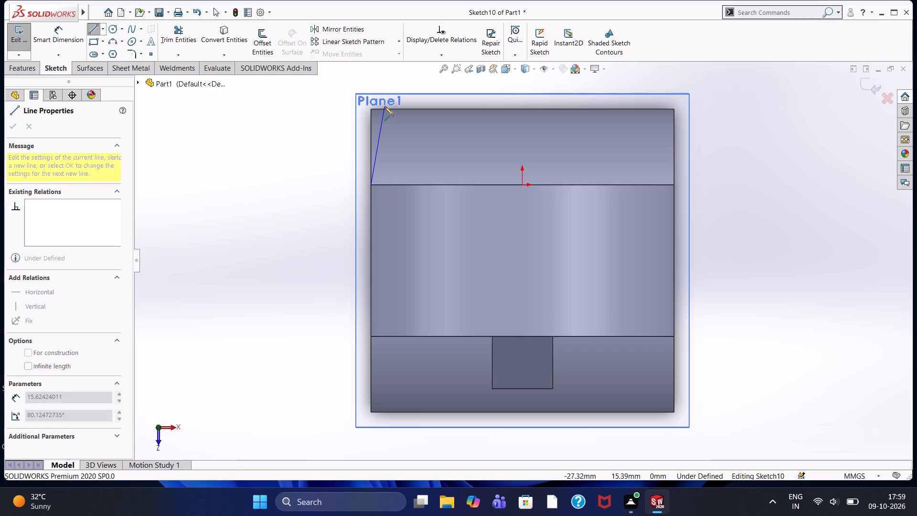
scroll(384, 102, up, 3)
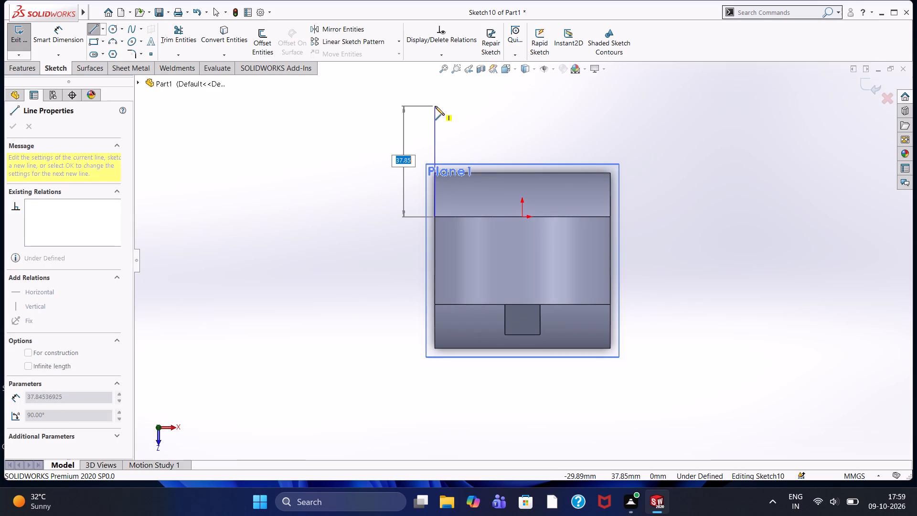
text(60)
key(Return)
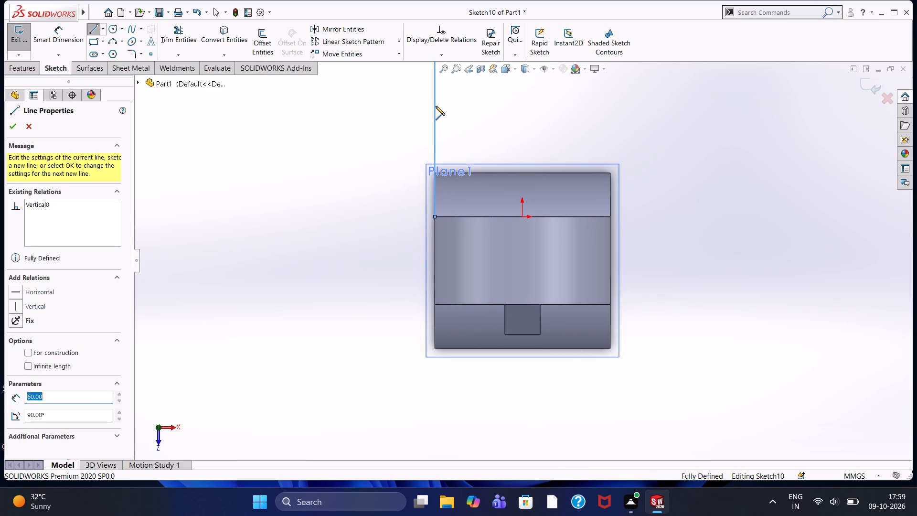
scroll(488, 89, up, 2)
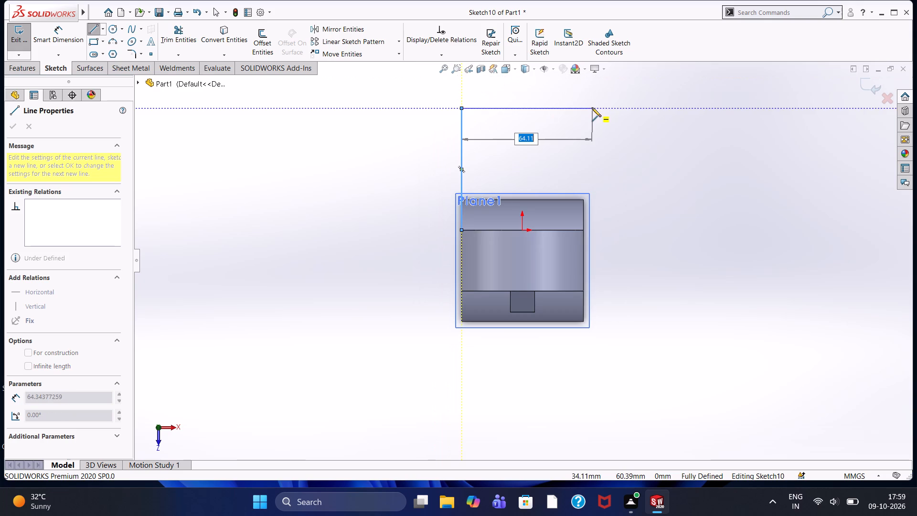
text(60)
key(Return)
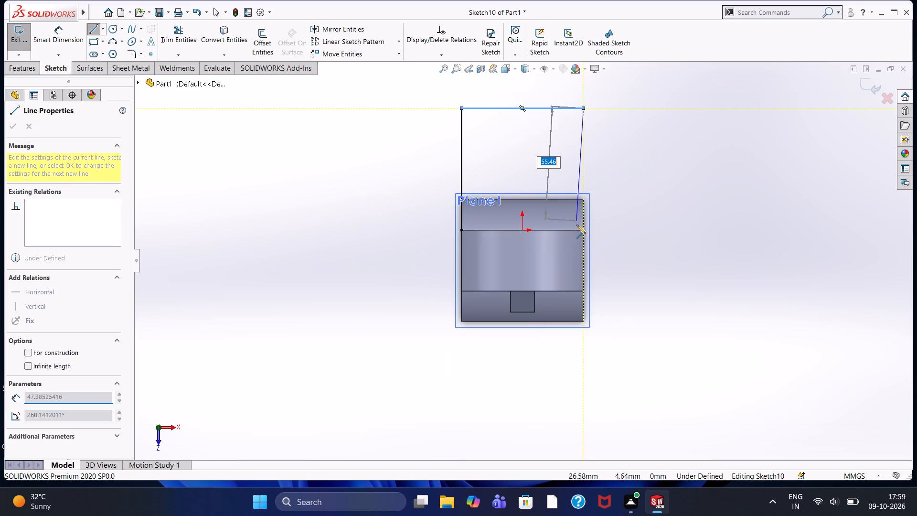
click(584, 228)
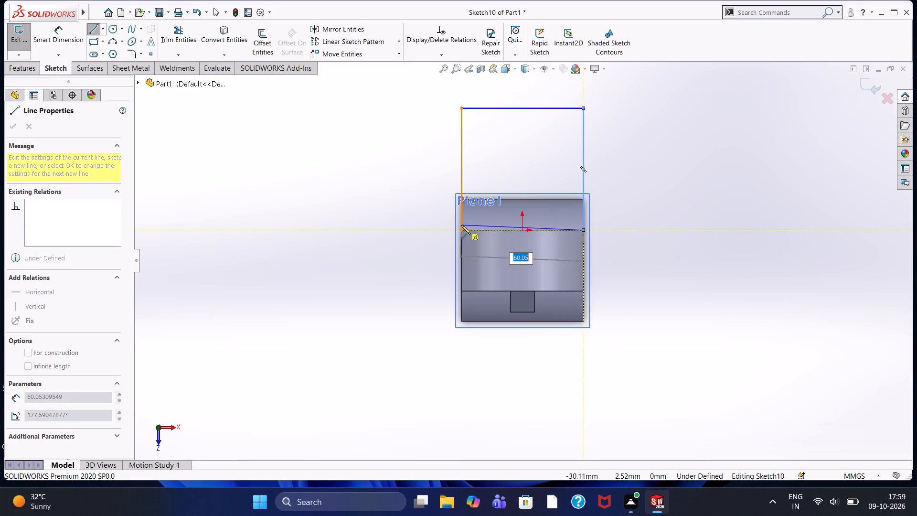
click(463, 231)
right_click(382, 140)
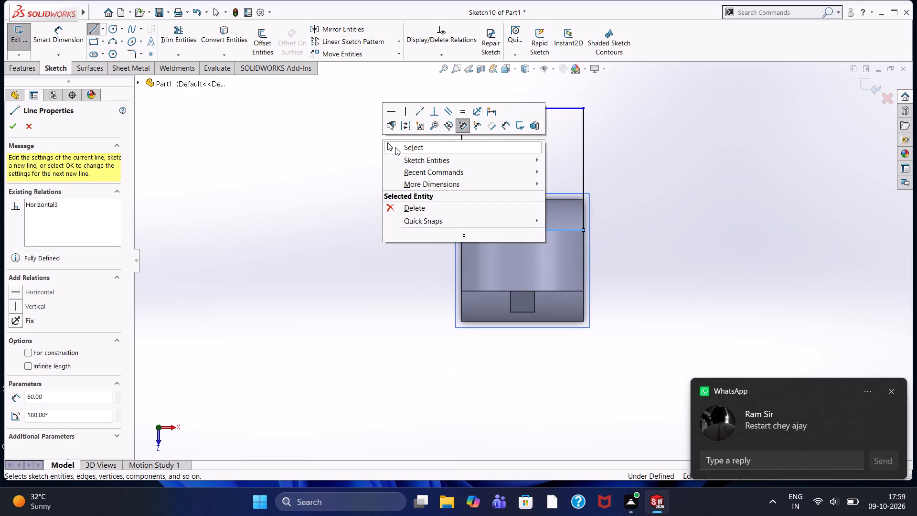
click(396, 147)
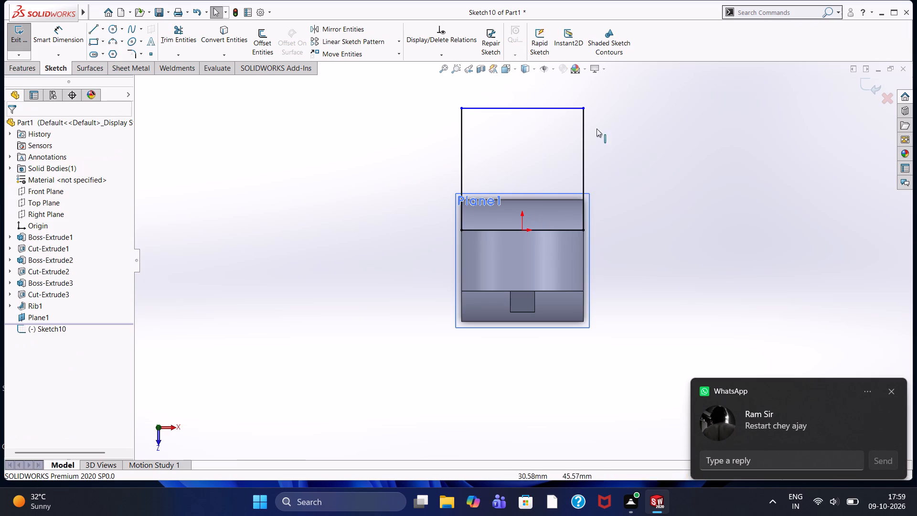
key(Escape)
Replace the square's outer edge with a three-point arc of 30 mm radius joining the two side lines.
click(522, 107)
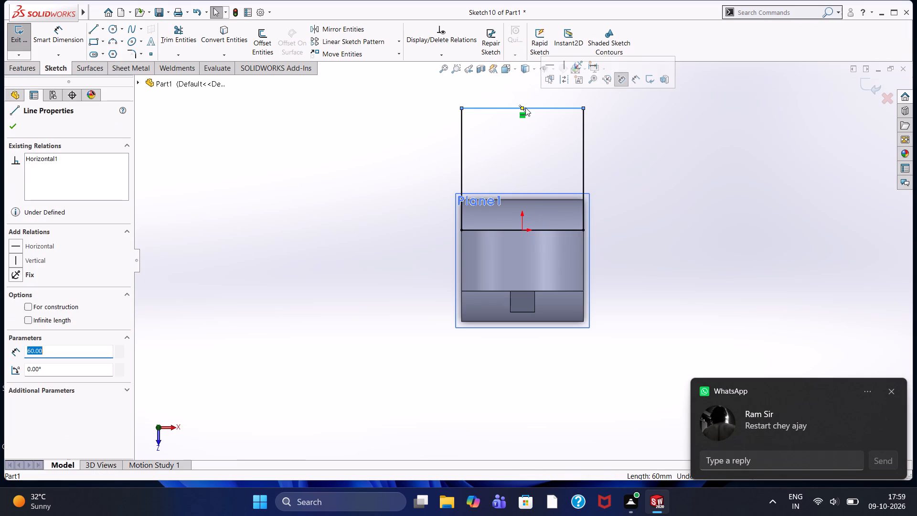
key(Escape)
key(Escape)
click(543, 107)
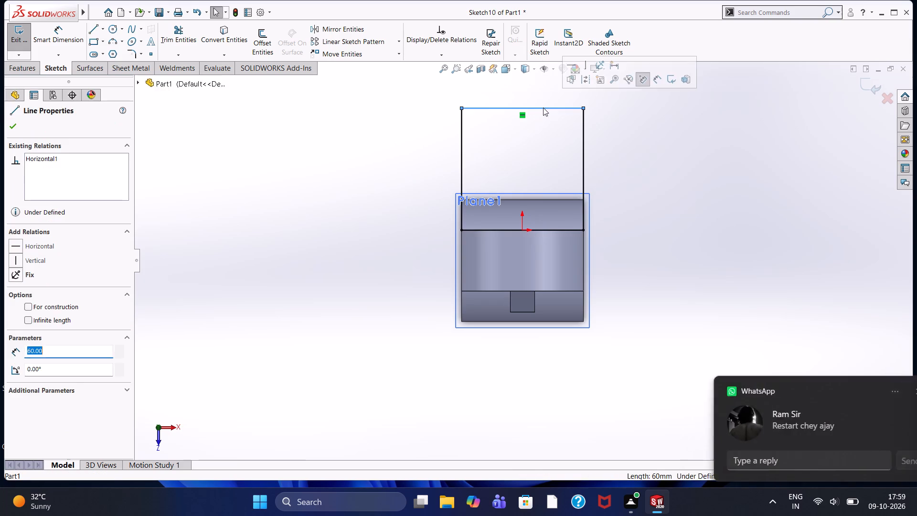
key(Delete)
click(116, 40)
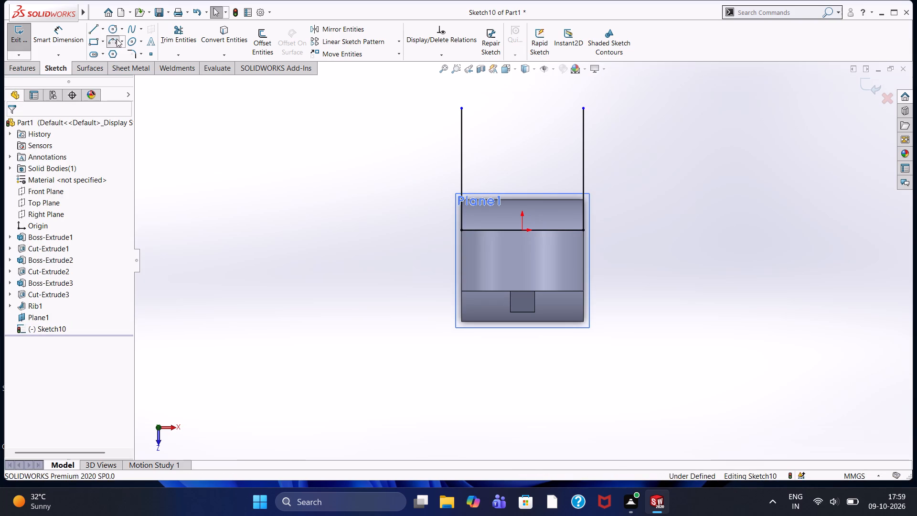
click(461, 107)
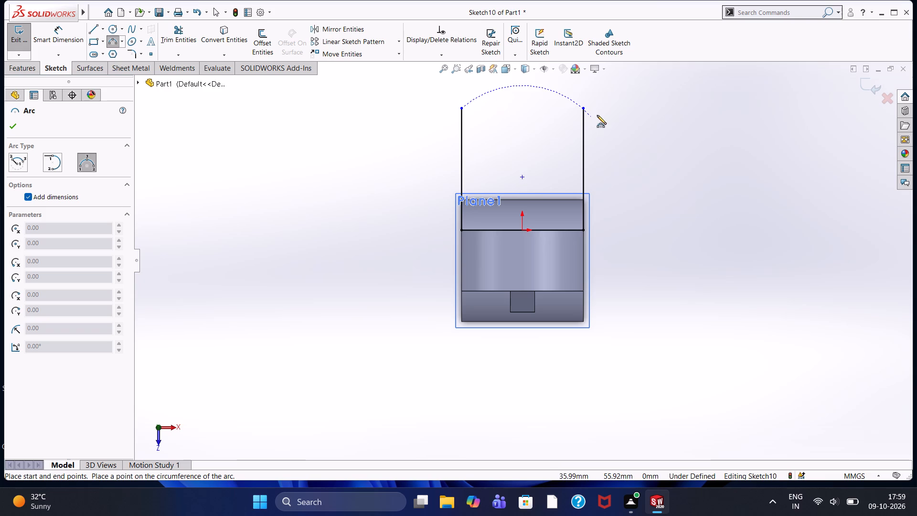
click(583, 107)
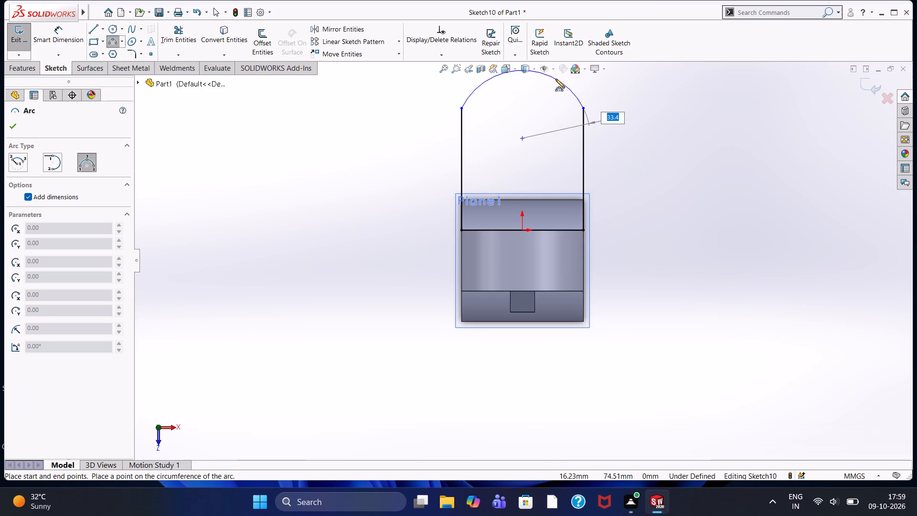
text(30)
key(Return)
key(Escape)
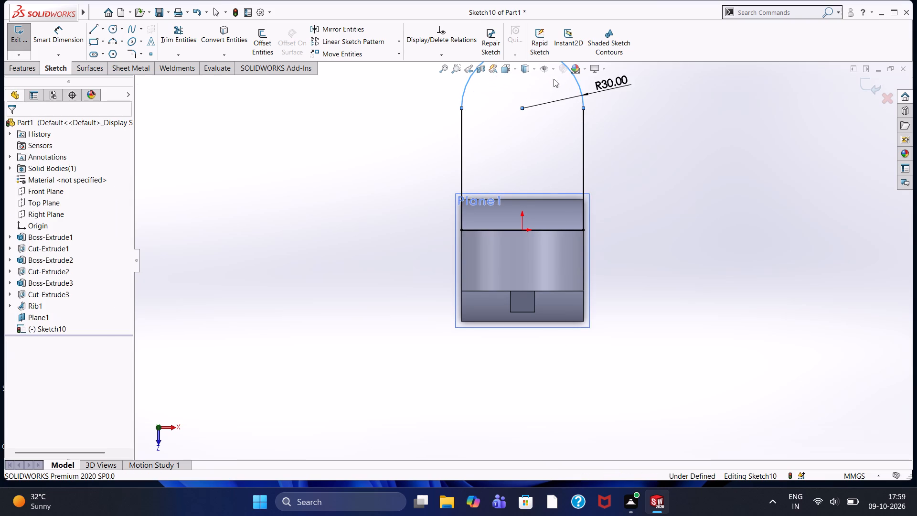
Try to extrude the round-ended profile 15 mm as a blind boss merged with the bracket.
scroll(527, 121, up, 2)
middle_drag(389, 139, 325, 69)
click(35, 66)
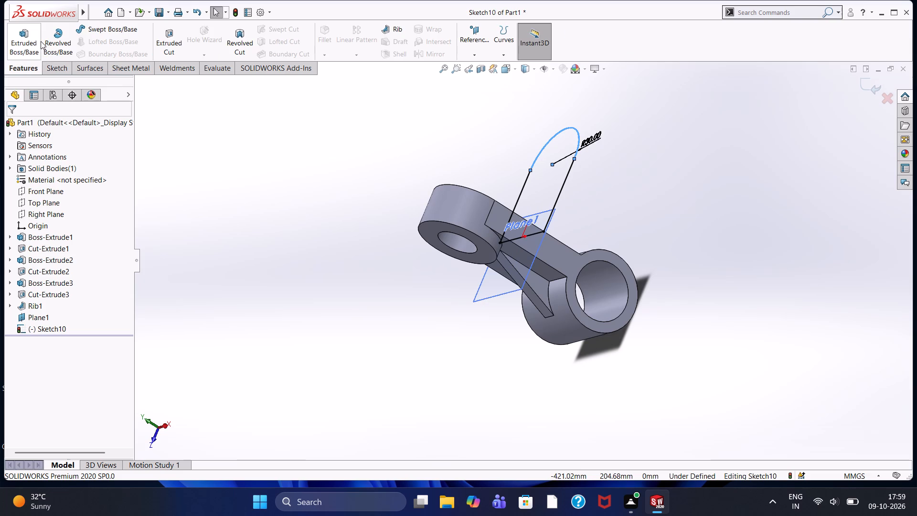
click(40, 41)
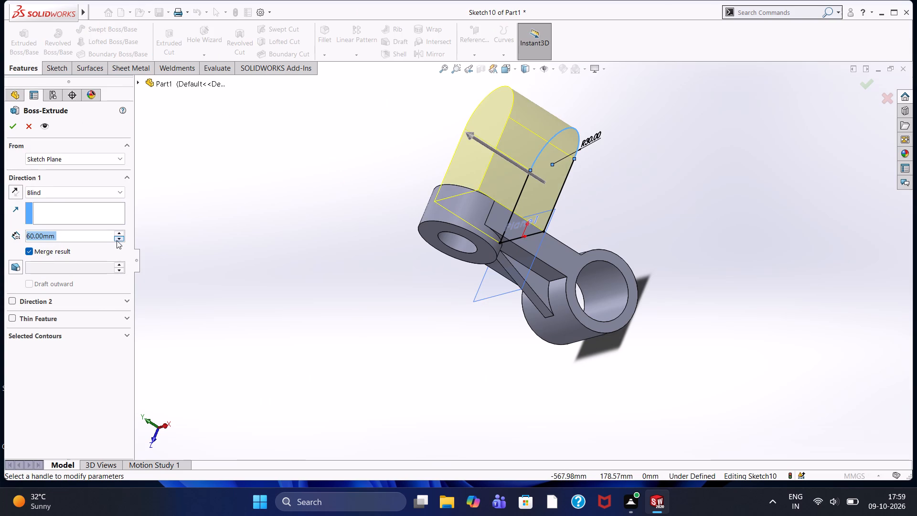
drag(107, 233, 0, 266)
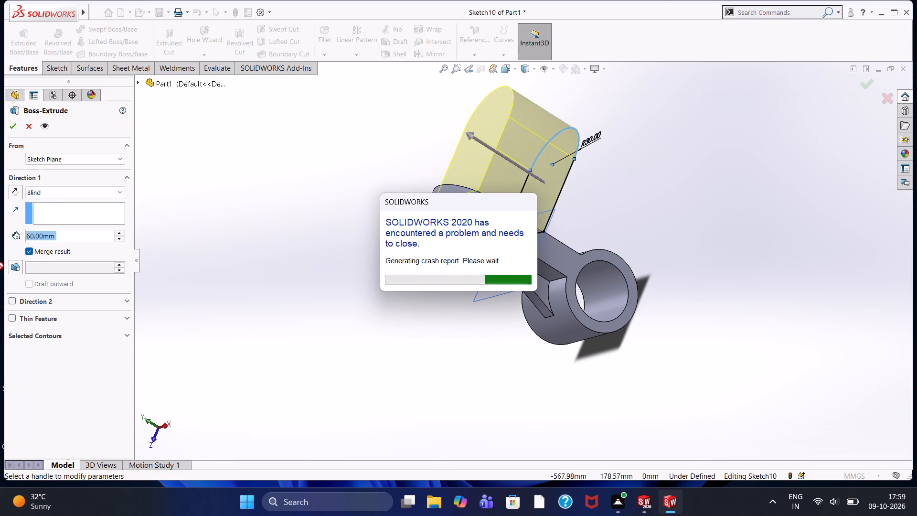
text(15)
key(Return)
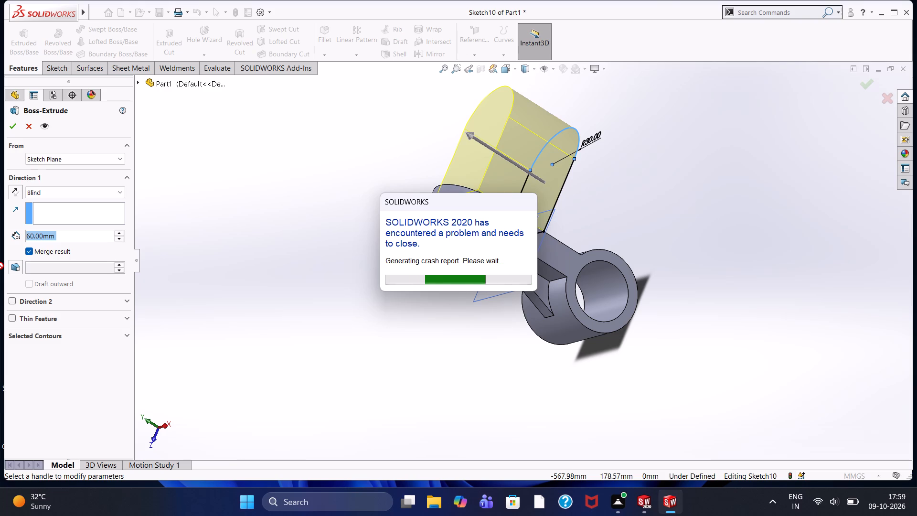
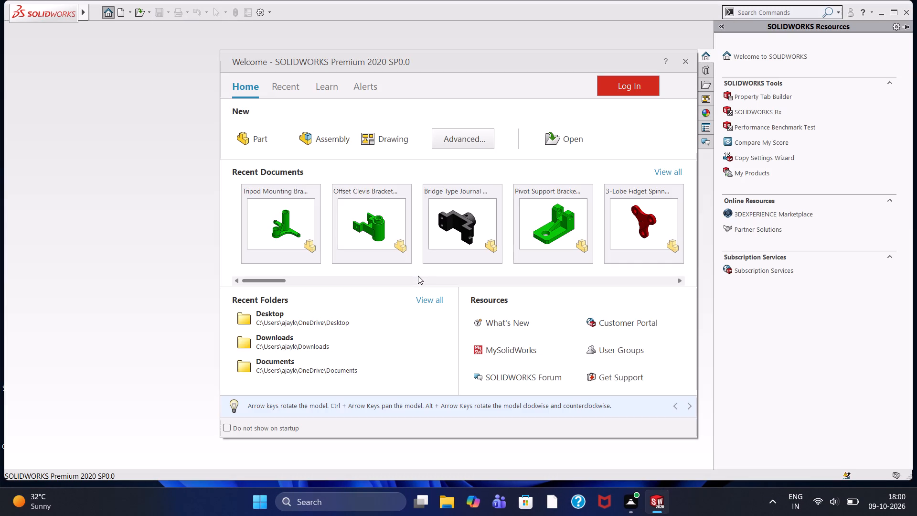
Dismiss the welcome window and create a new part document.
click(677, 61)
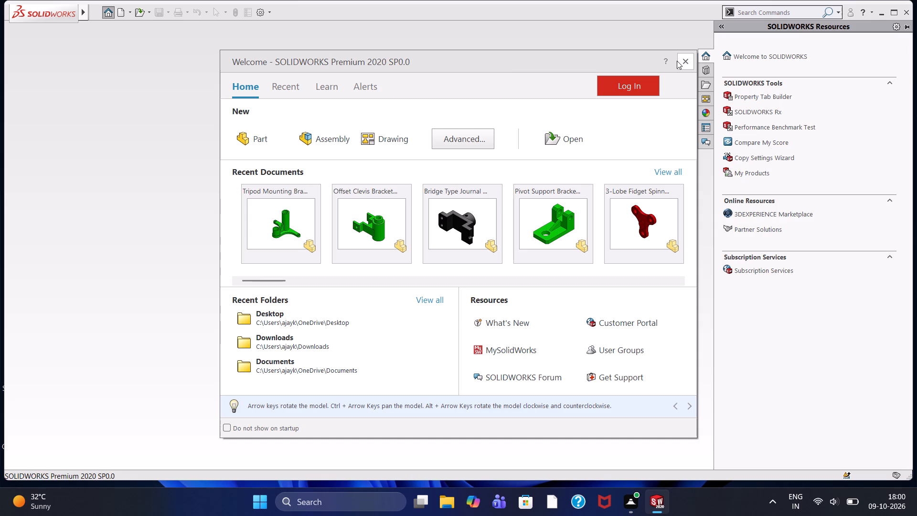
click(691, 60)
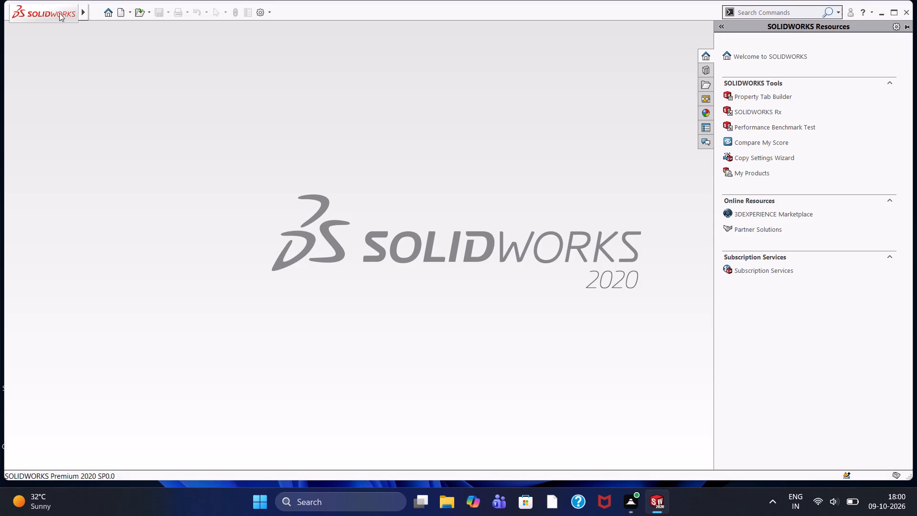
click(154, 88)
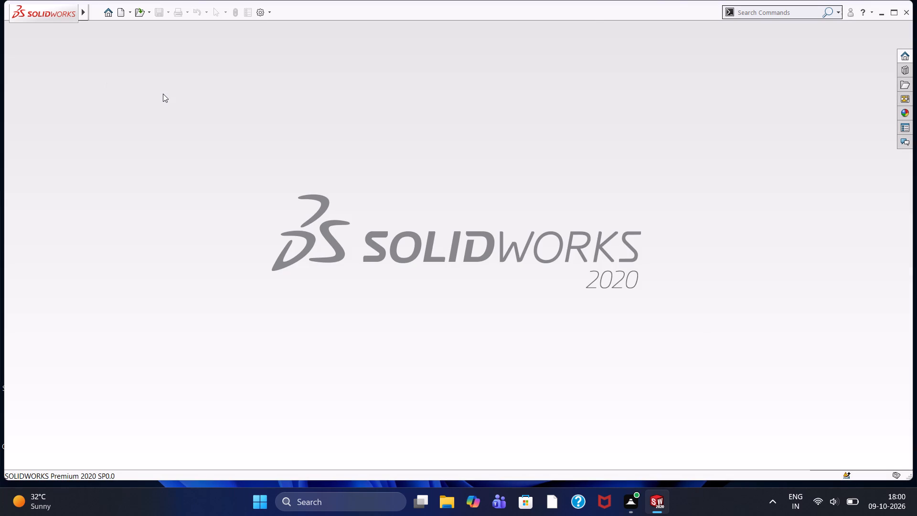
key(ctrl+z)
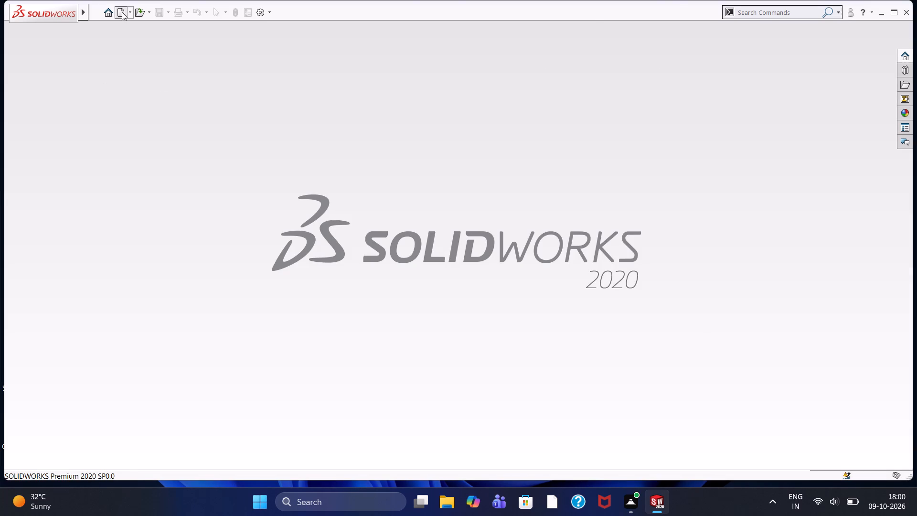
click(122, 12)
double_click(224, 222)
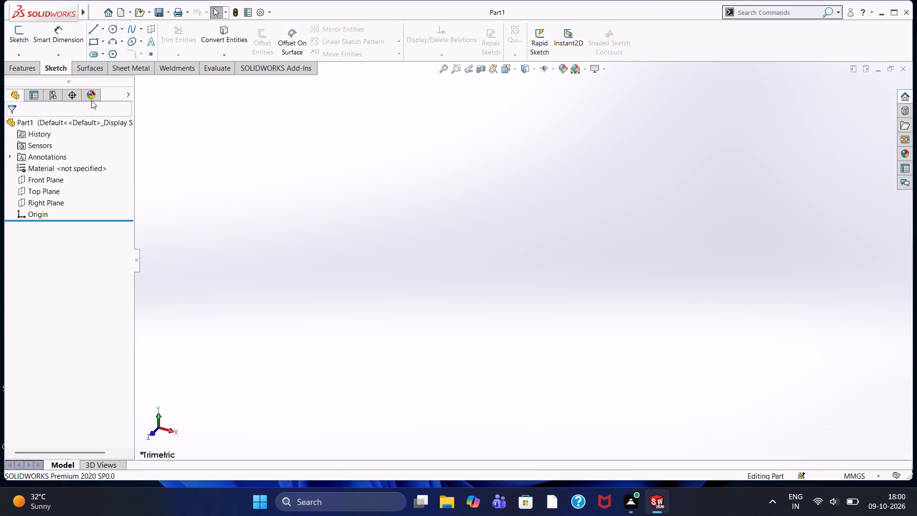
Sketch a circle about 94 mm in diameter on the Front Plane, centred on the origin.
click(49, 182)
click(61, 169)
click(178, 219)
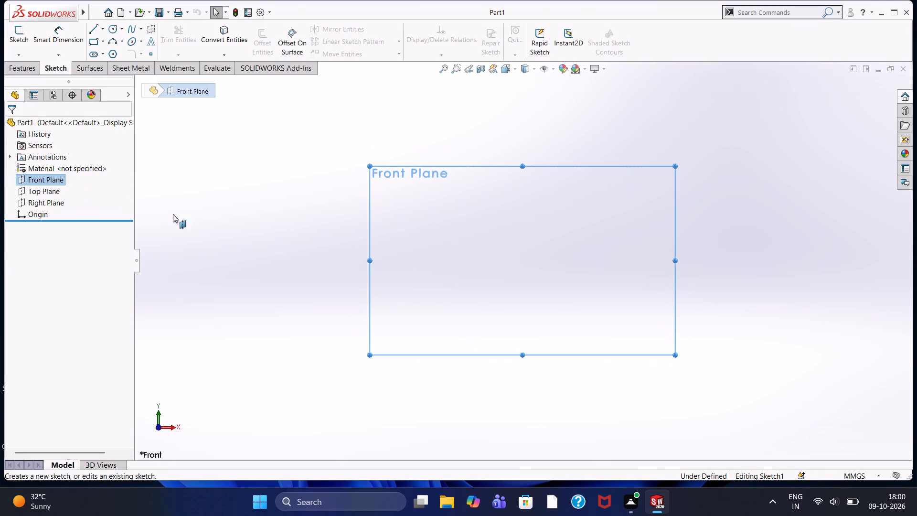
click(111, 32)
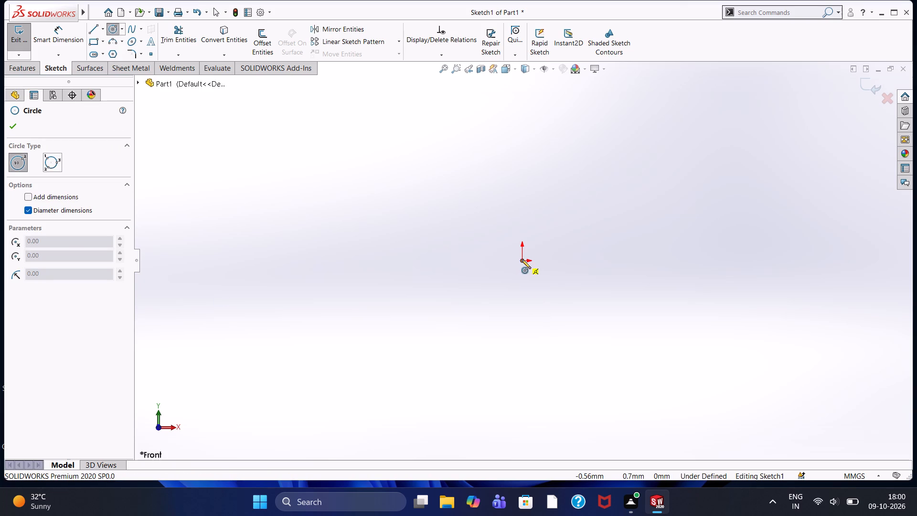
click(522, 259)
text(60)
key(Return)
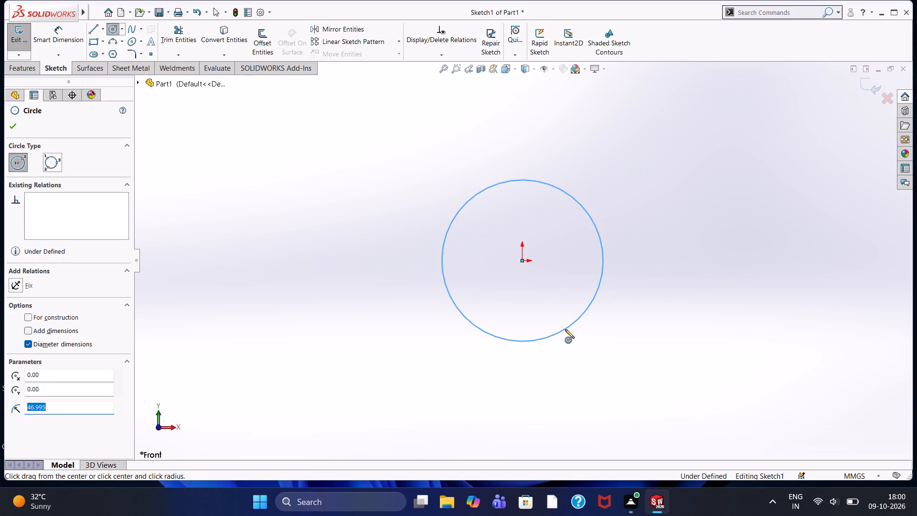
key(Escape)
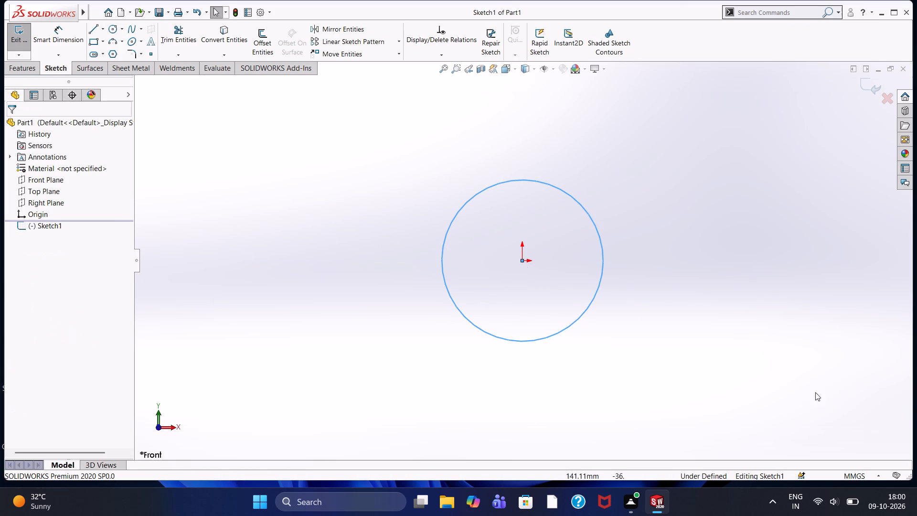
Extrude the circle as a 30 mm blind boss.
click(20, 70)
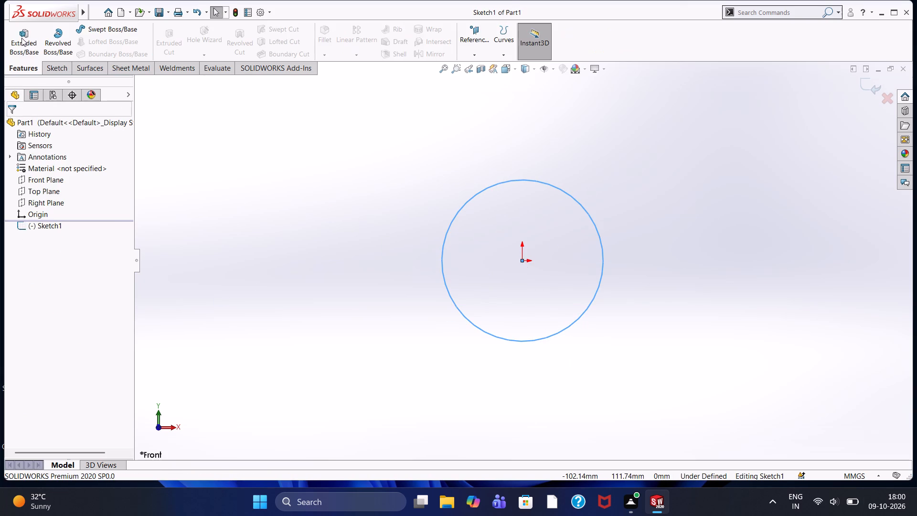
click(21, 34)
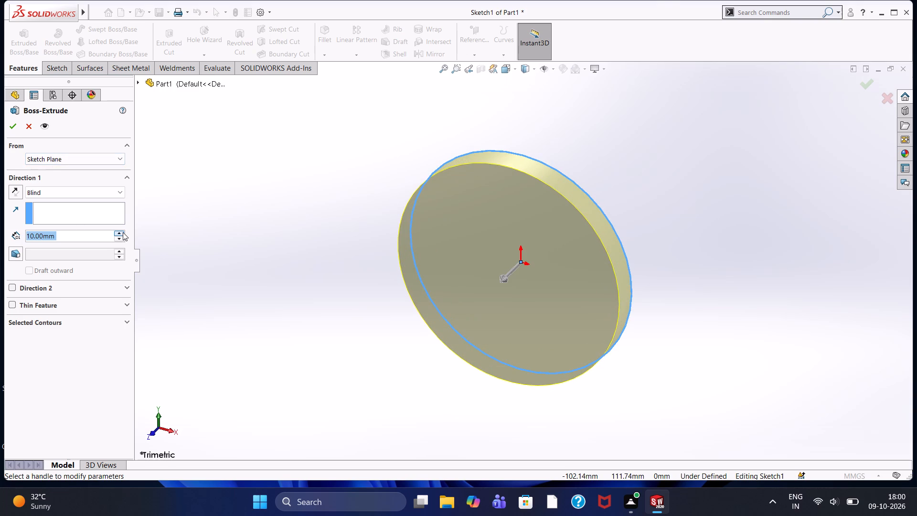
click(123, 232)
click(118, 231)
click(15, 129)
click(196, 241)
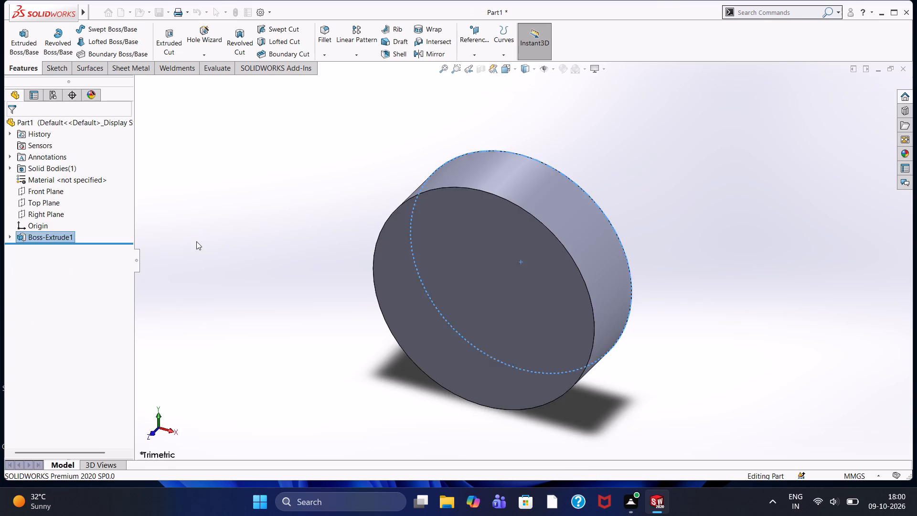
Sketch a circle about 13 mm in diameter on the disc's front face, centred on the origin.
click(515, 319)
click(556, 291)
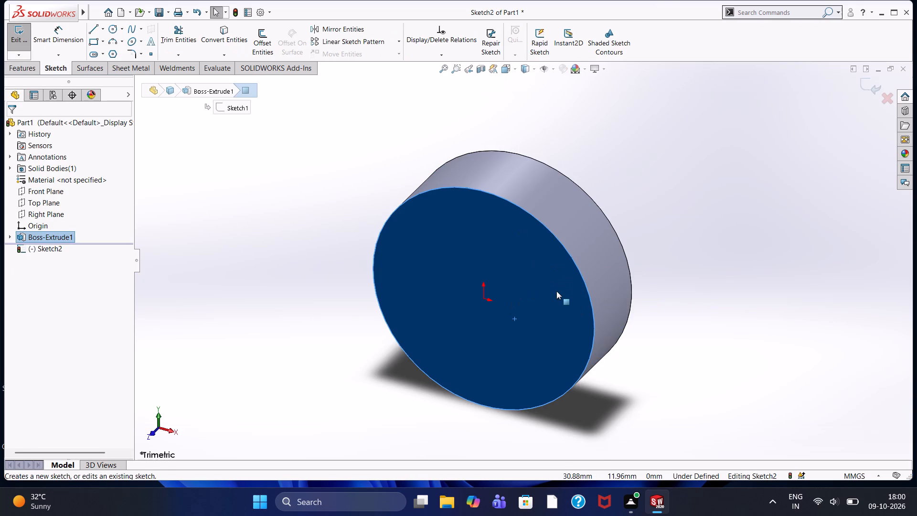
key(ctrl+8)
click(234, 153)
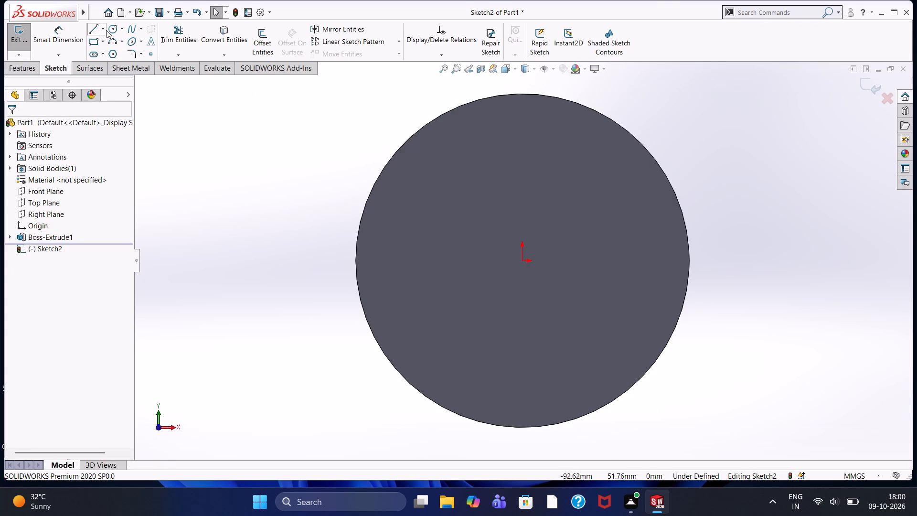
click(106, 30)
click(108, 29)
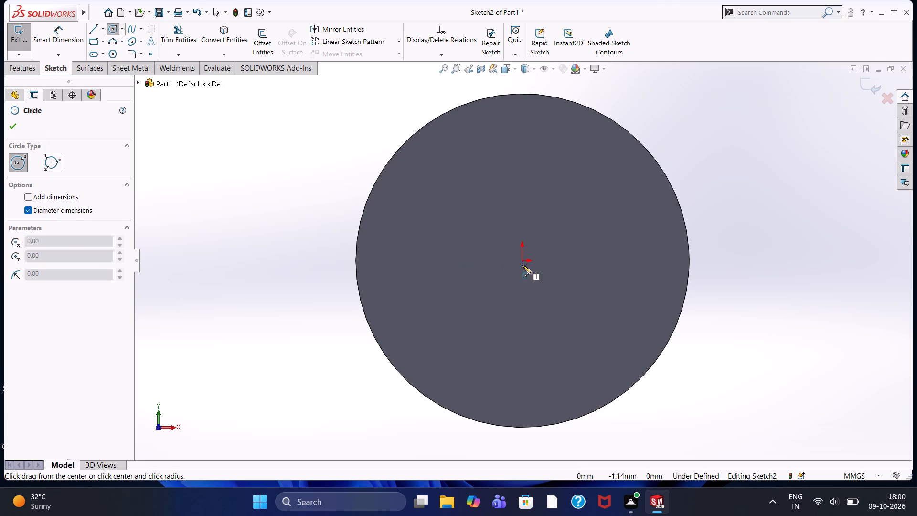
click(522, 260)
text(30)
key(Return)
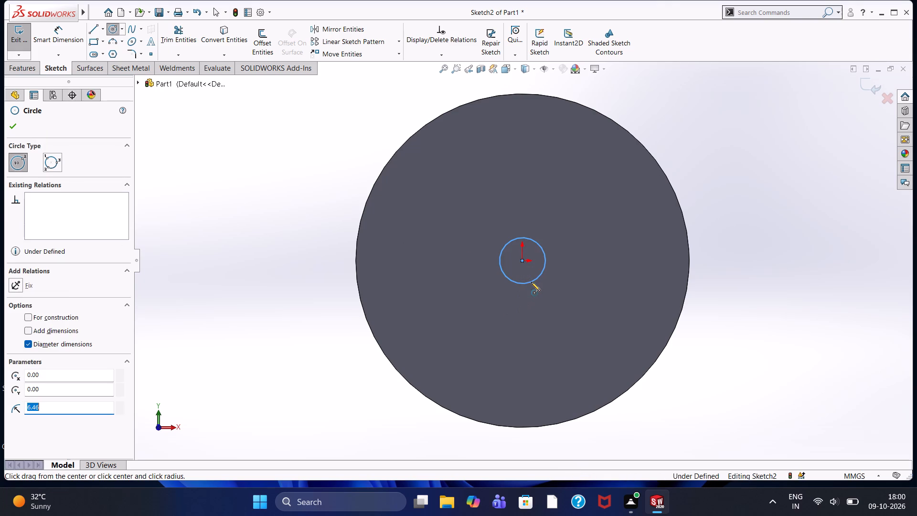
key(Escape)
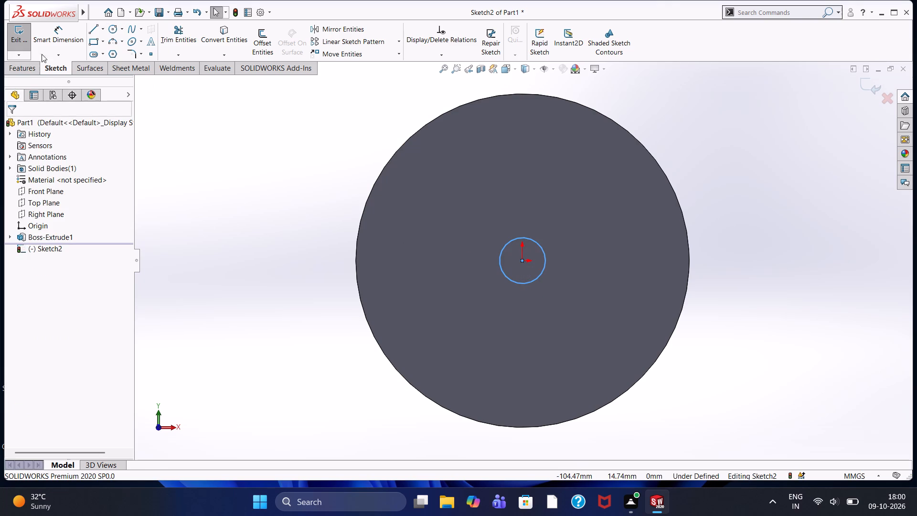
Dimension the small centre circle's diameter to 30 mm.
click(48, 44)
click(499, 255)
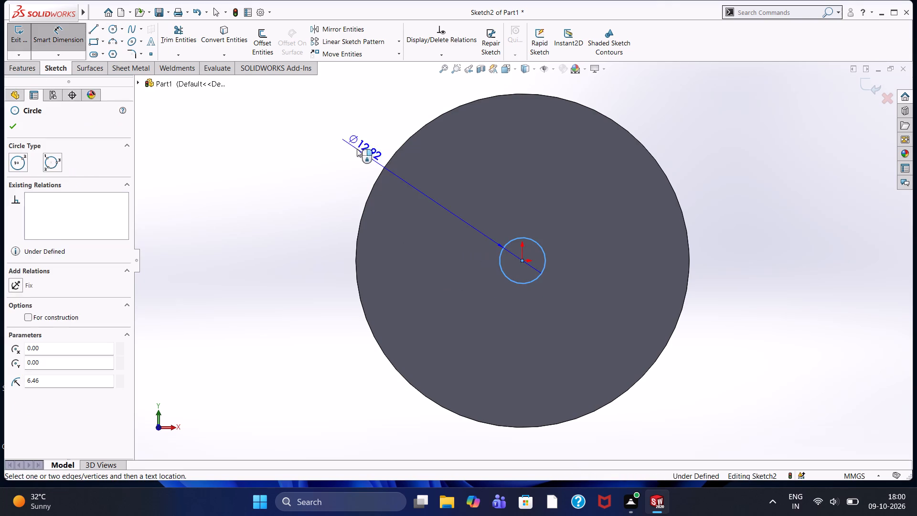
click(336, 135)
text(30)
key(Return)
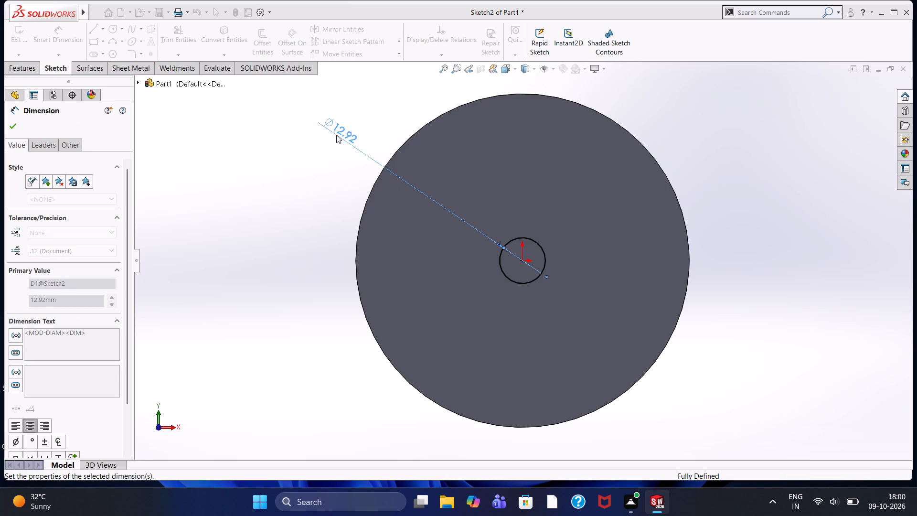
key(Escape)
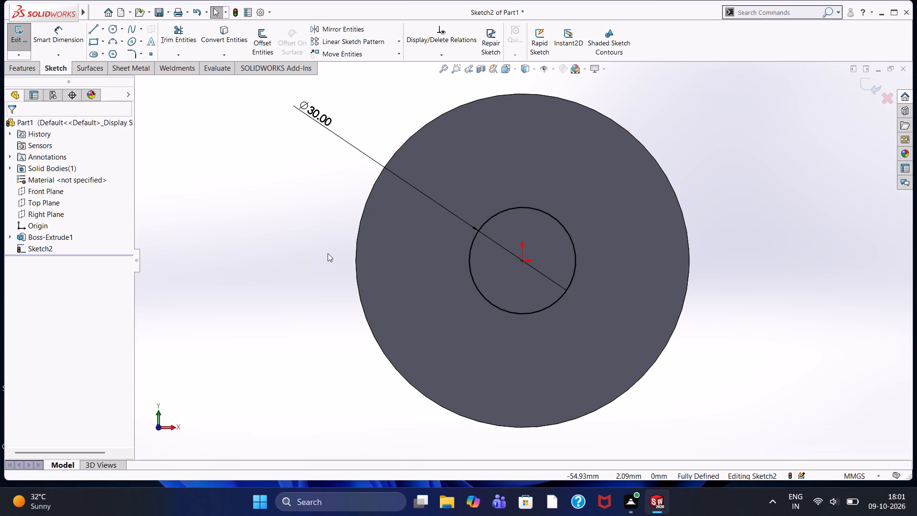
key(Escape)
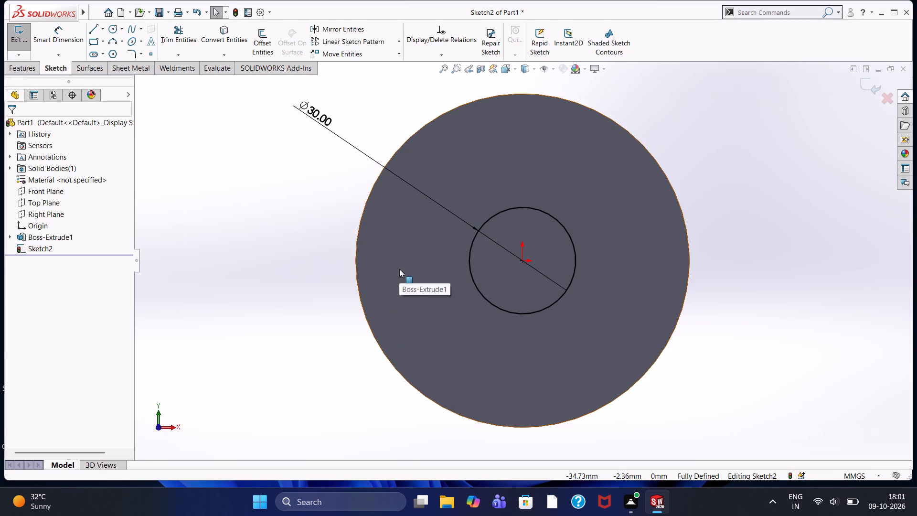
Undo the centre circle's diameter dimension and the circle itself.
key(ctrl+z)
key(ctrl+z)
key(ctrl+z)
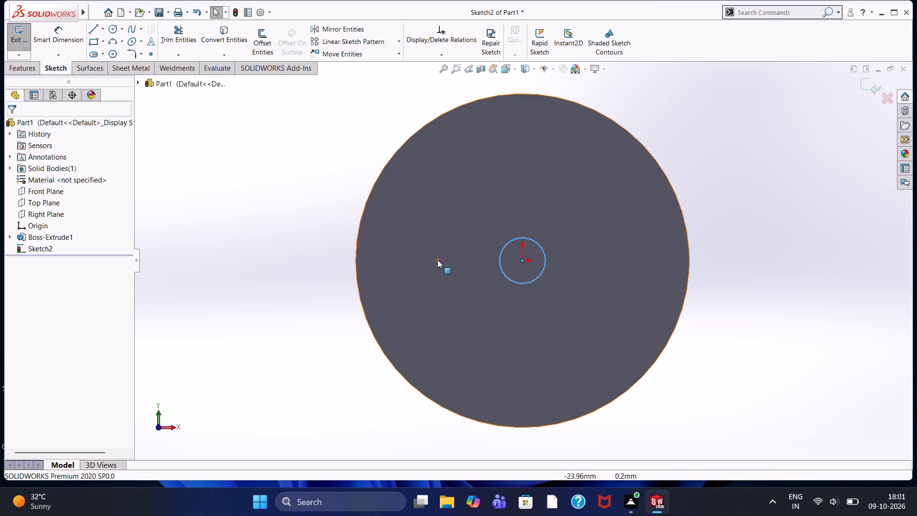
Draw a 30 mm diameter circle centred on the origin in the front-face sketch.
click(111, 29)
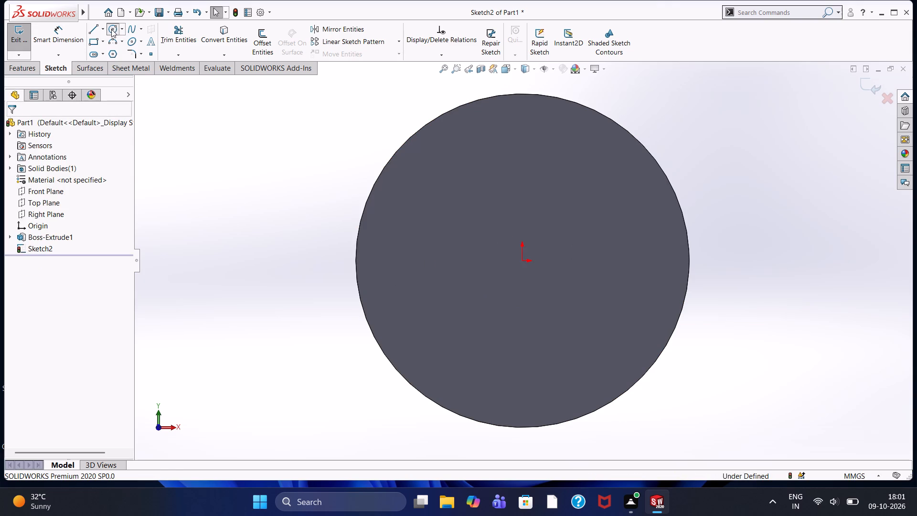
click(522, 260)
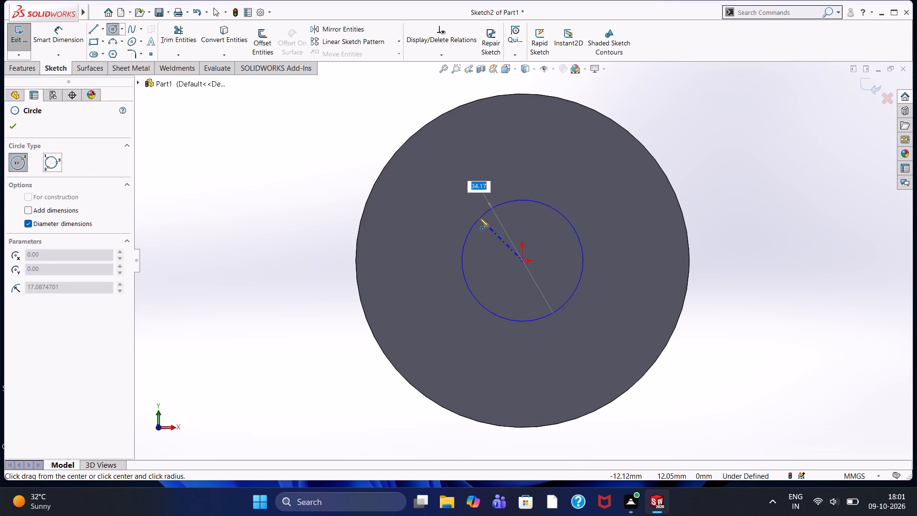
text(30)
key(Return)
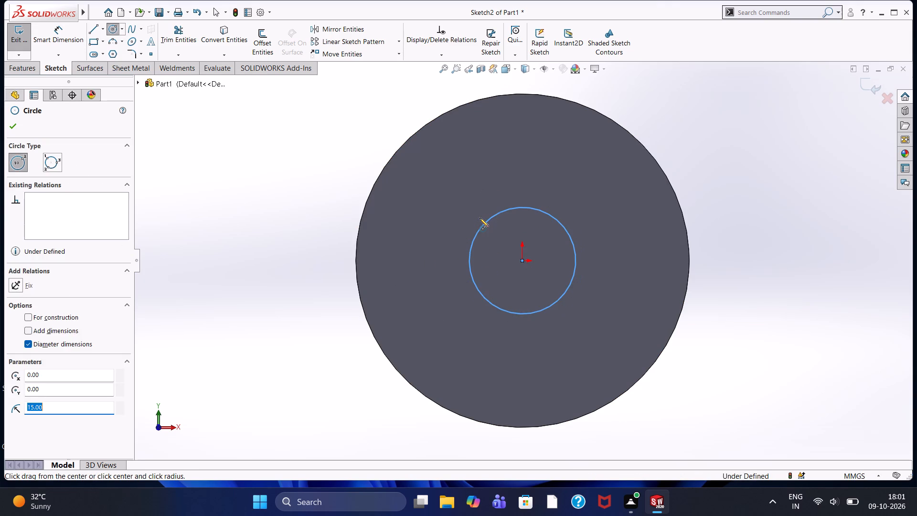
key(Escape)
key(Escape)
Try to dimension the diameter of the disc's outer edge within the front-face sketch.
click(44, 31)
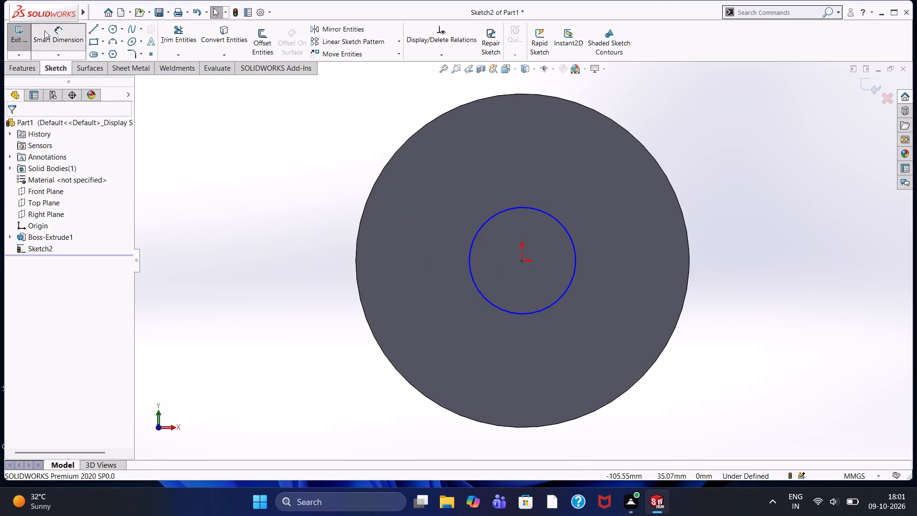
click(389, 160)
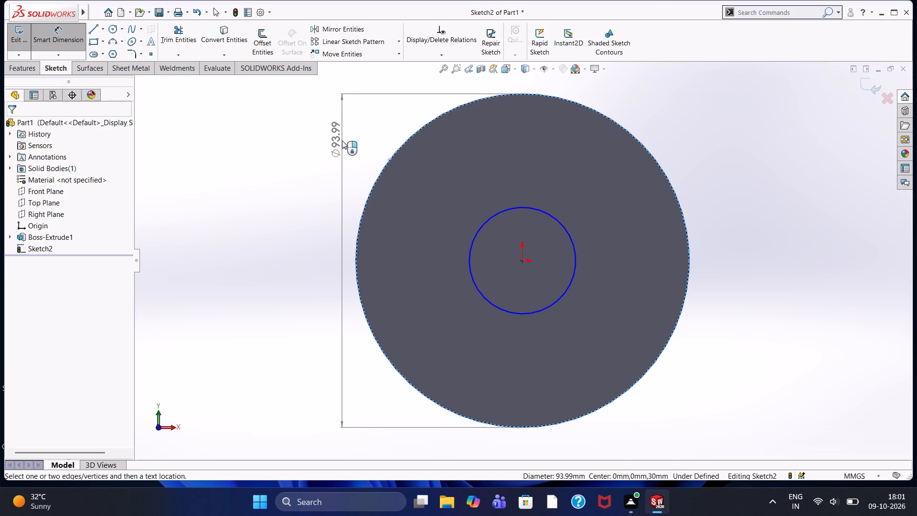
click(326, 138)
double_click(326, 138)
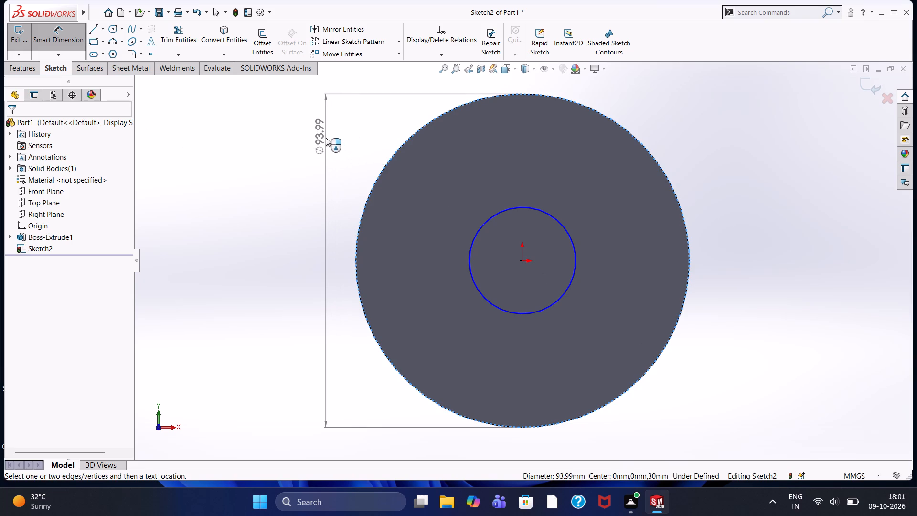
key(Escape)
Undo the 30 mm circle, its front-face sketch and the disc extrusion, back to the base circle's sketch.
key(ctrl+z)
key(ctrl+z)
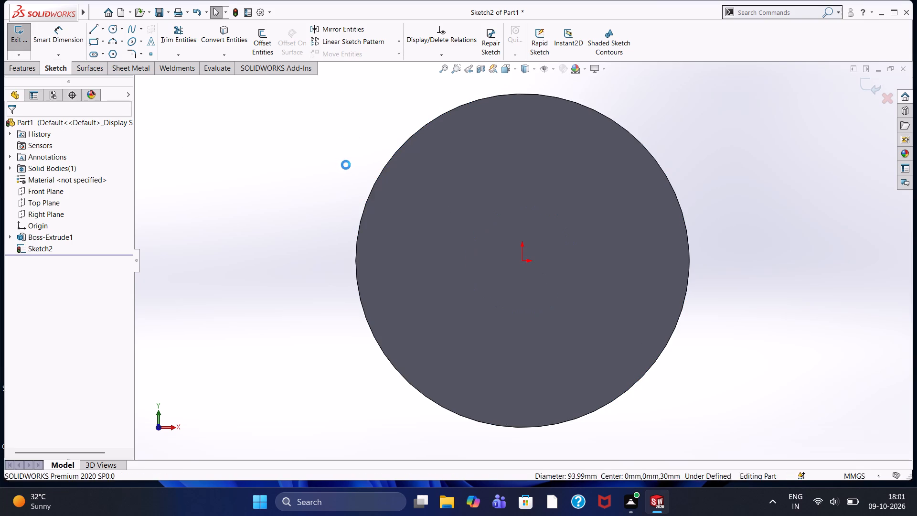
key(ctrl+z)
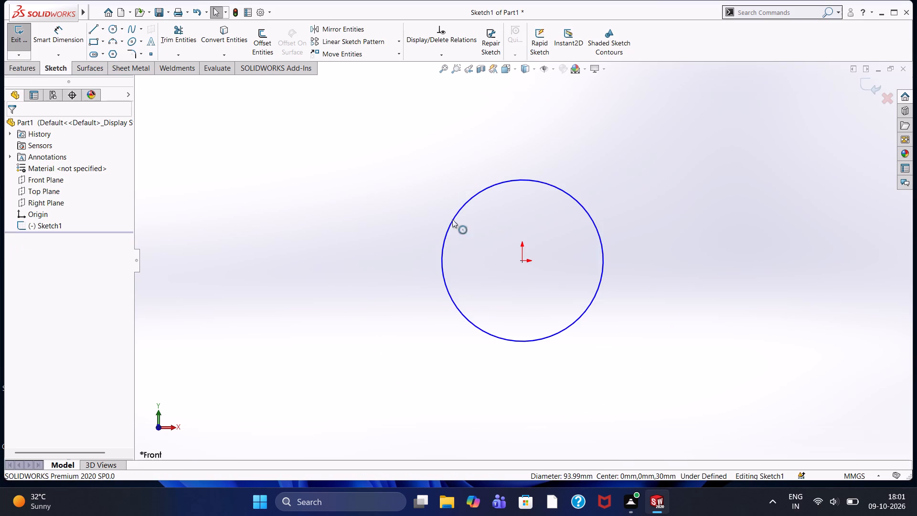
Dimension the base circle's diameter to 60 mm.
click(72, 42)
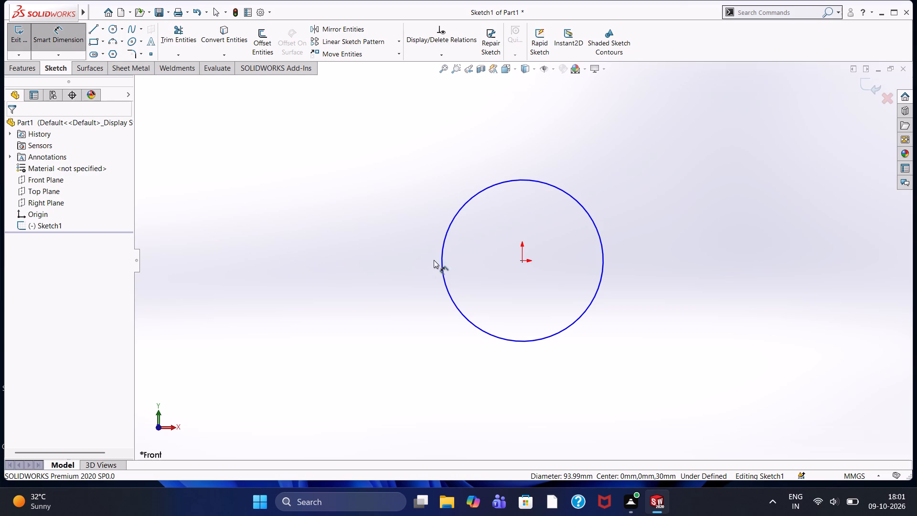
click(441, 259)
click(394, 210)
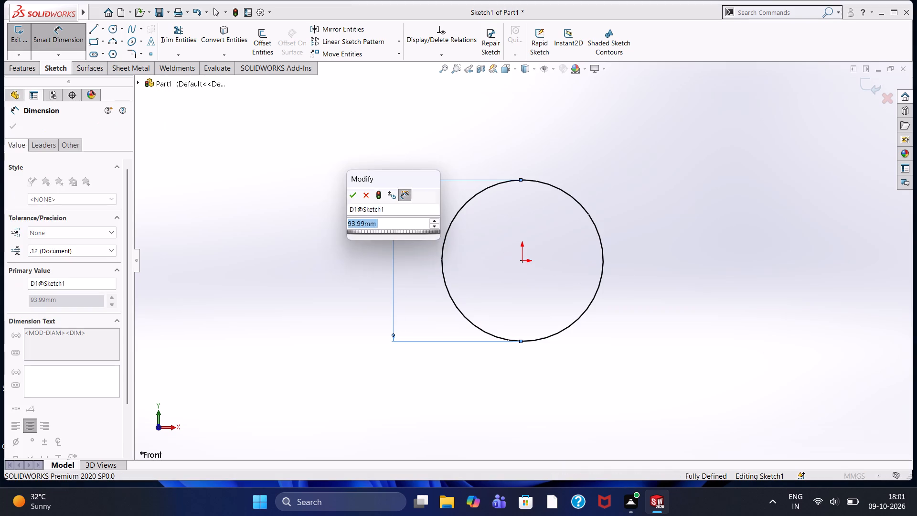
text(60)
key(Return)
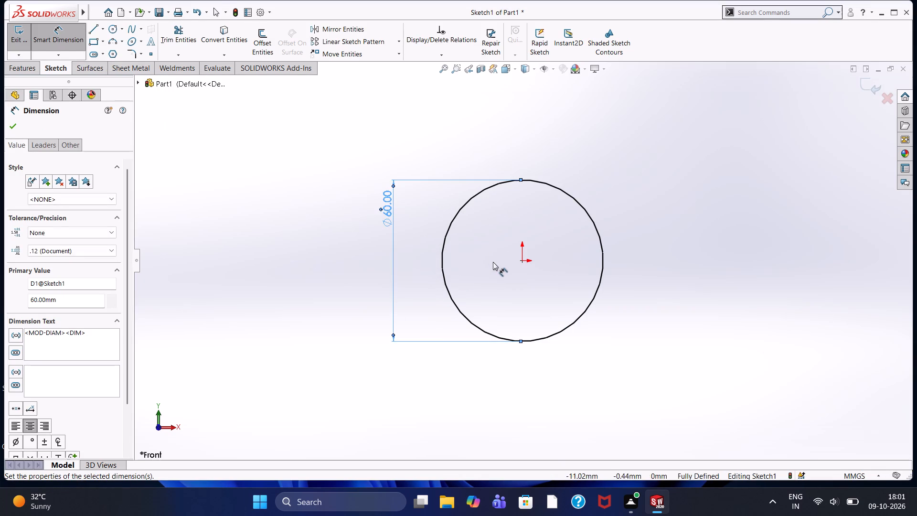
key(Escape)
Extrude the 60 mm circle as a 30 mm blind boss.
click(19, 73)
click(24, 48)
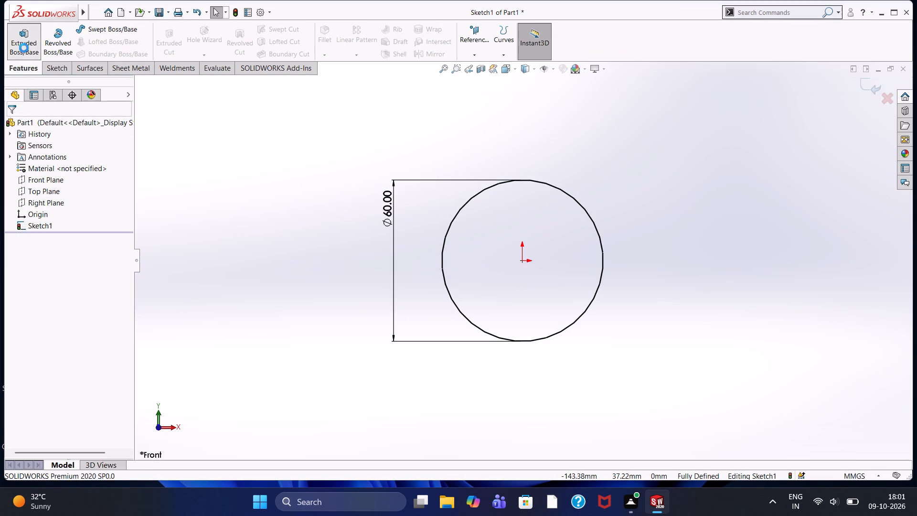
click(12, 126)
click(253, 274)
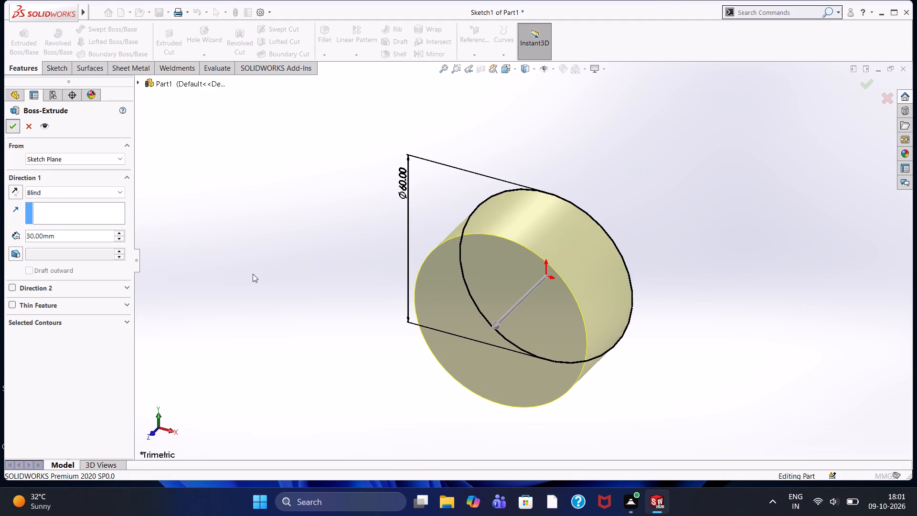
Sketch a 30 mm diameter circle centred on the origin on the disc's front face.
drag(440, 316, 445, 313)
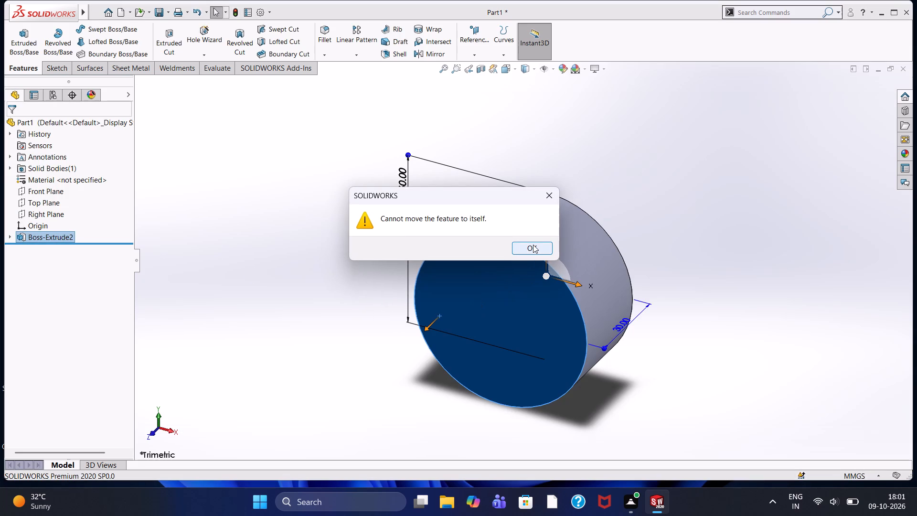
click(533, 245)
click(496, 300)
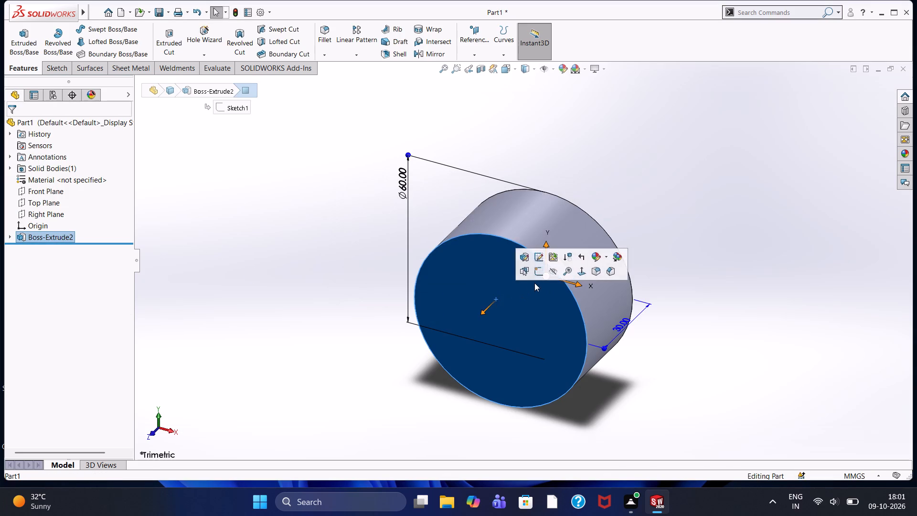
click(537, 270)
key(ctrl+8)
click(185, 259)
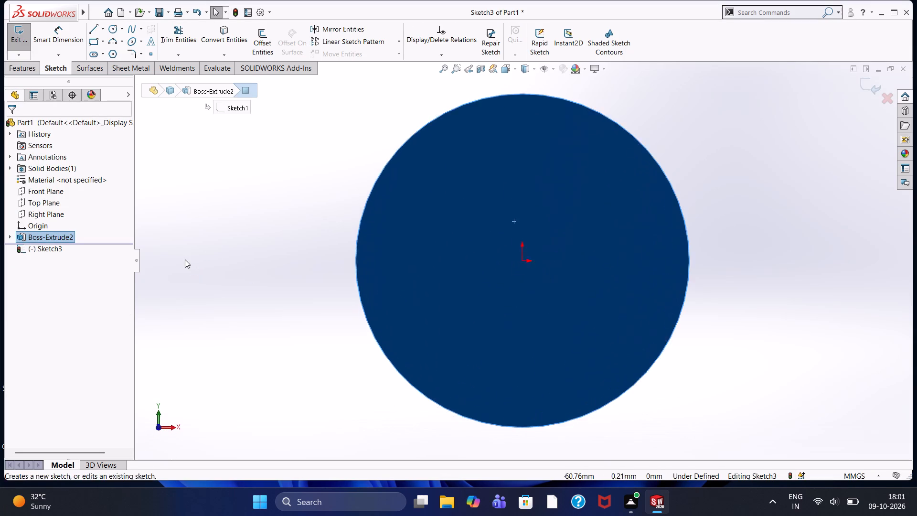
drag(283, 154, 272, 143)
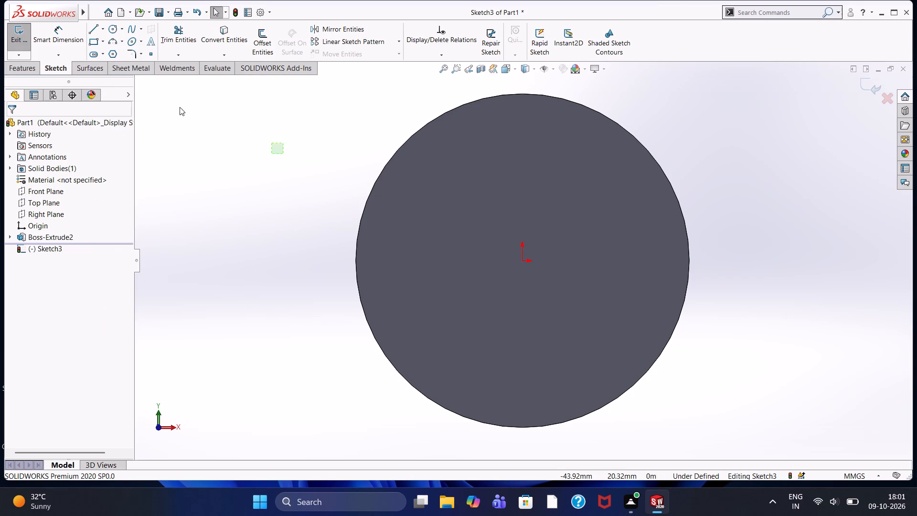
click(113, 31)
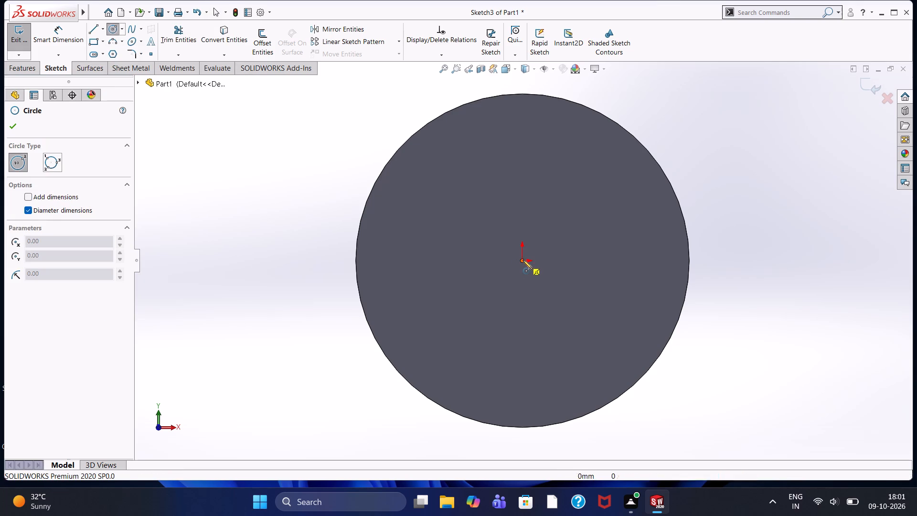
click(523, 259)
text(30)
key(Return)
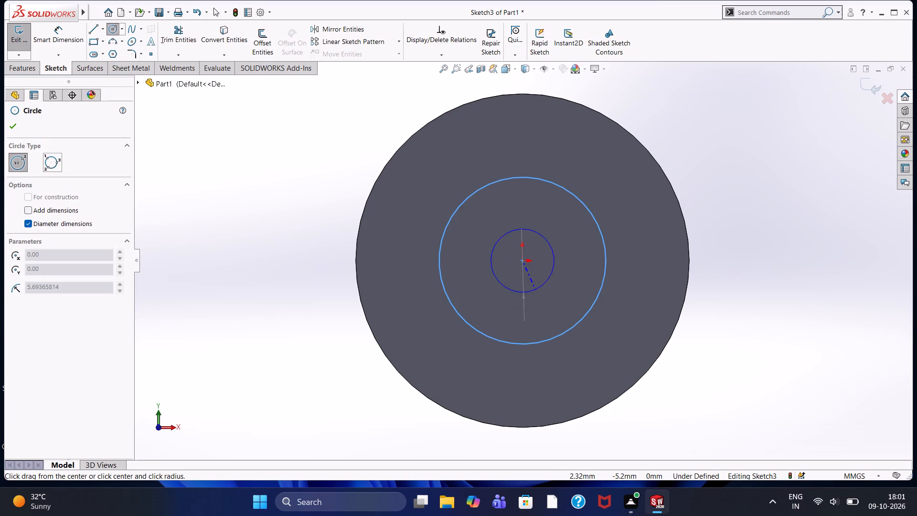
key(Escape)
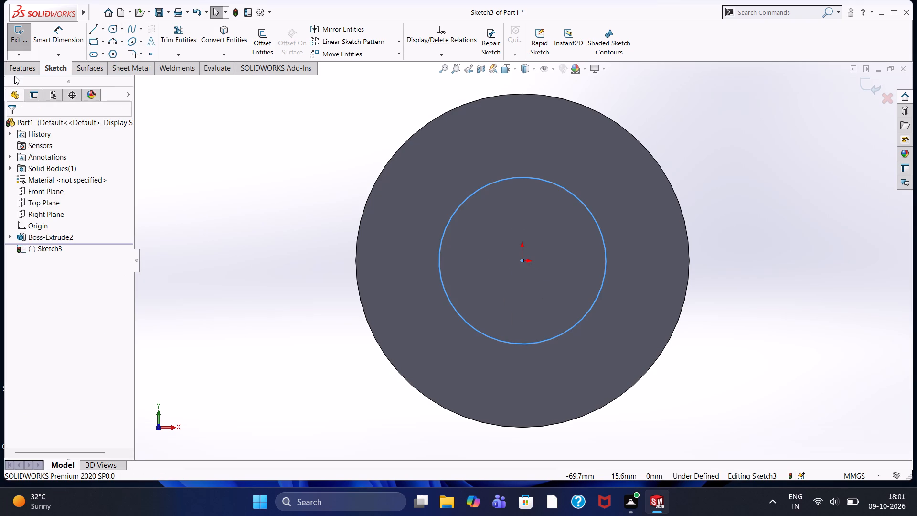
Cut the 30 mm circle through the disc with the Through All - Both end condition.
click(19, 68)
click(175, 37)
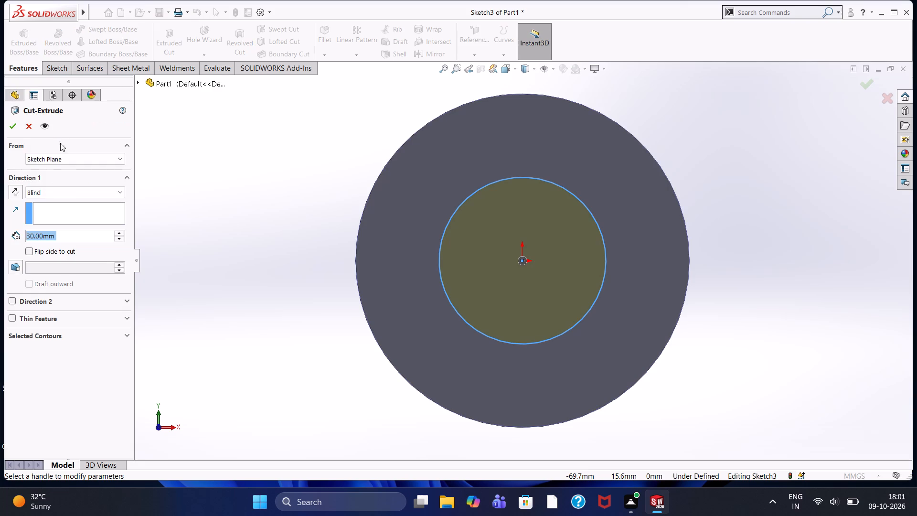
click(76, 192)
click(73, 216)
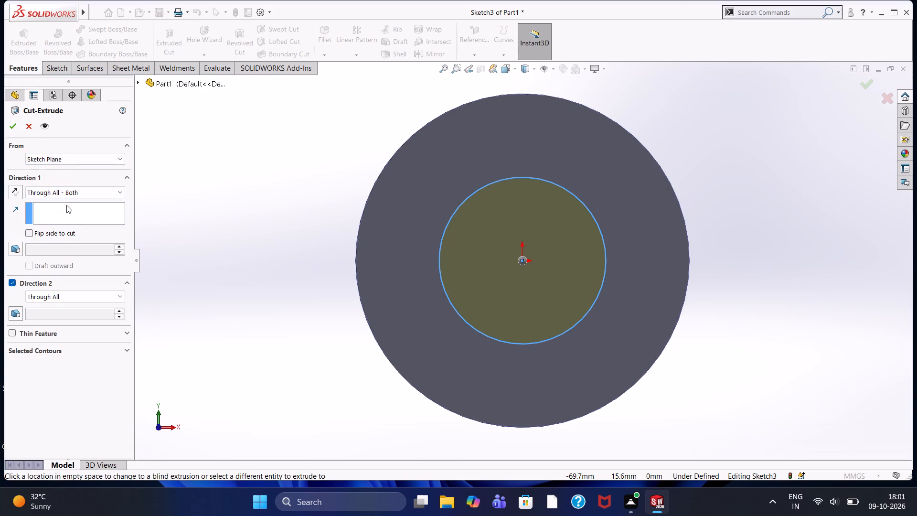
click(8, 126)
click(285, 244)
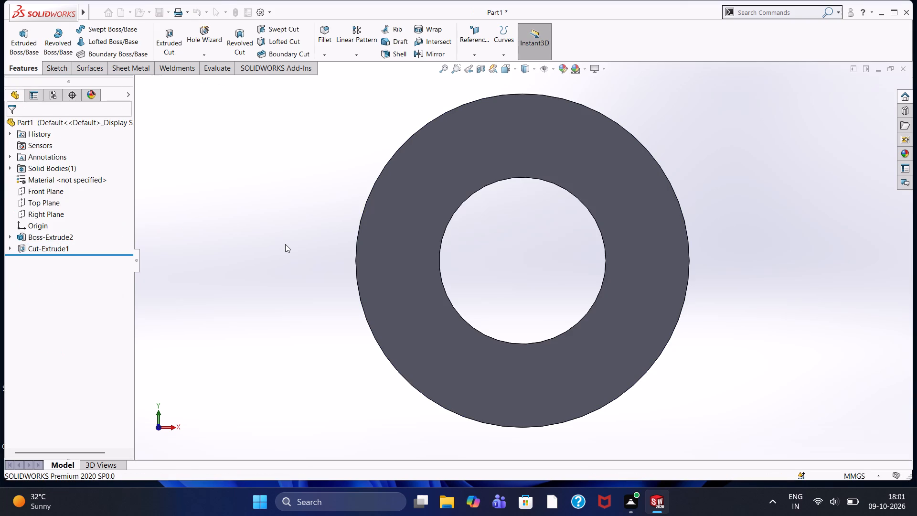
On the Right Plane, sketch a 10 mm horizontal line inward from the midpoint of the ring's front edge.
scroll(164, 200, up, 1)
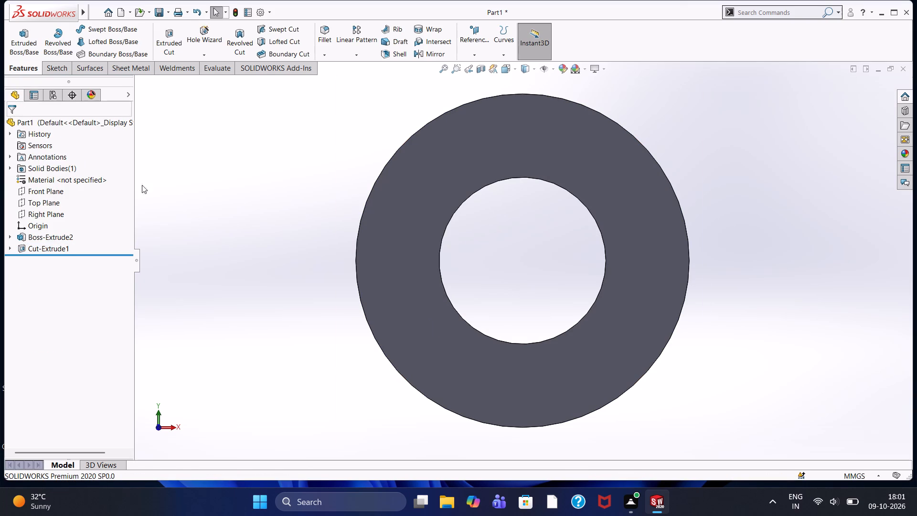
click(67, 66)
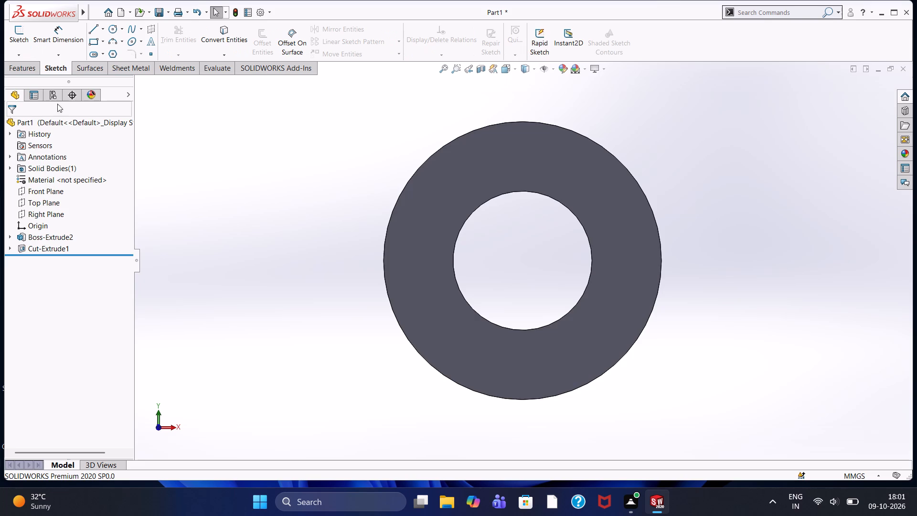
click(55, 213)
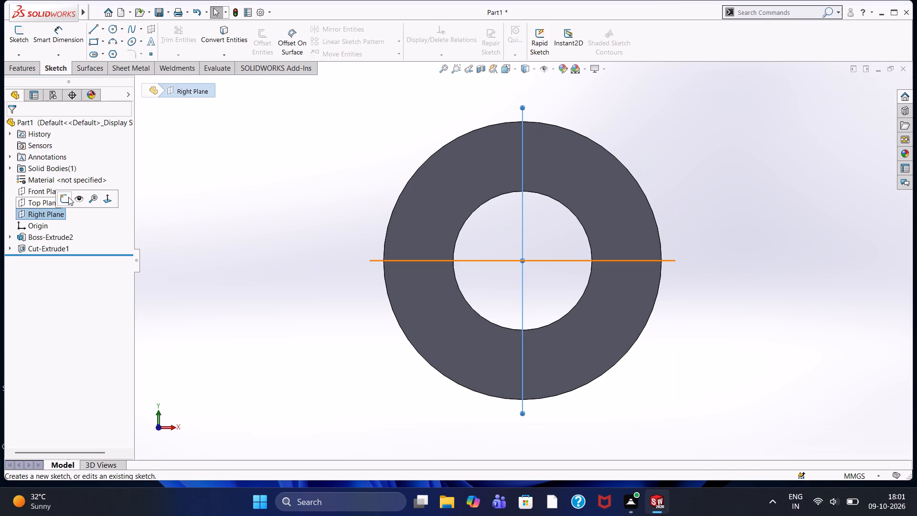
click(68, 197)
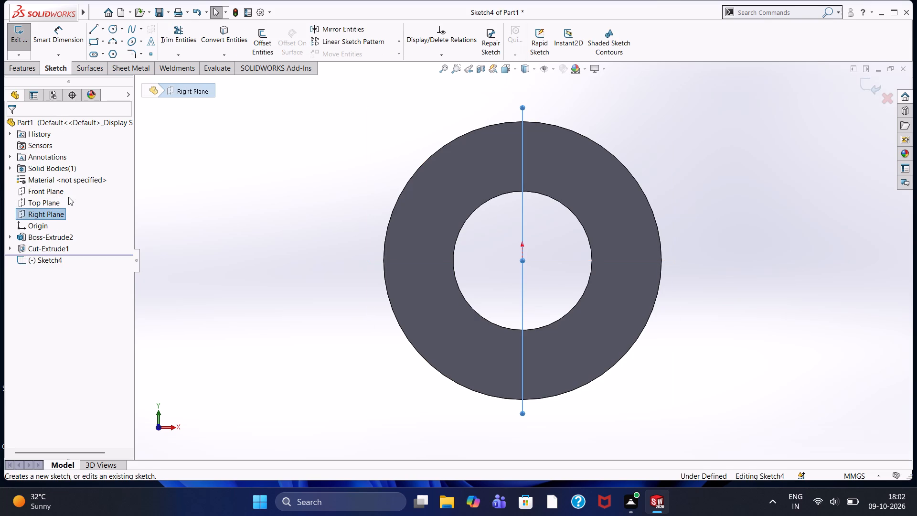
key(ctrl+8)
click(0, 155)
click(233, 210)
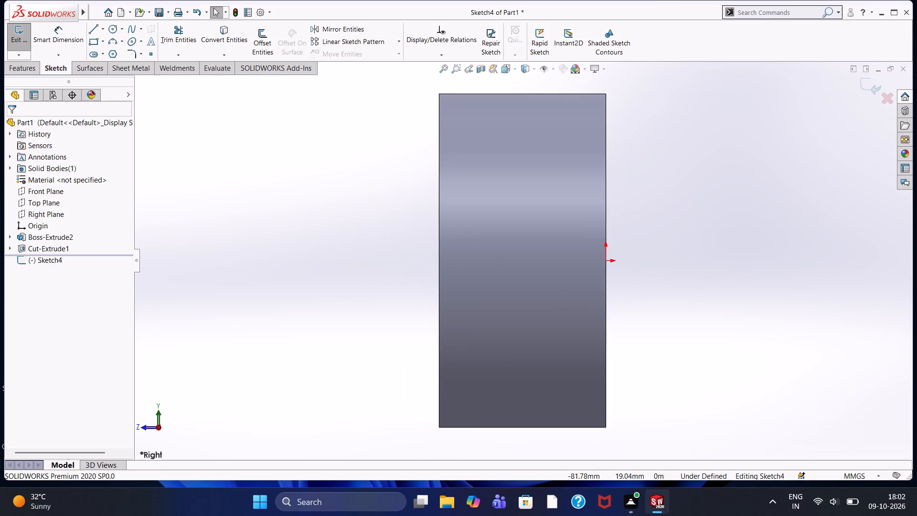
click(97, 26)
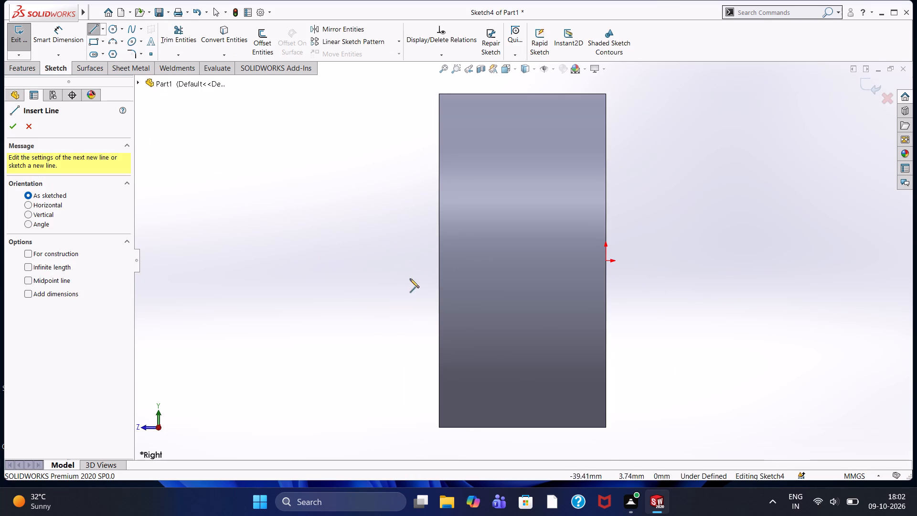
click(437, 260)
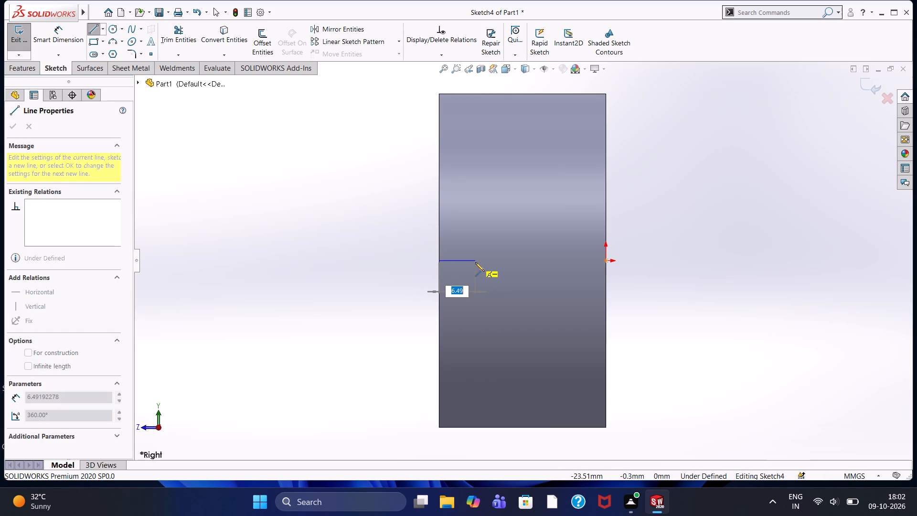
text(10)
key(Return)
Continue with lines 80 mm down and 20 mm across, up to the origin and back, closing the plate's side profile.
scroll(498, 344, up, 2)
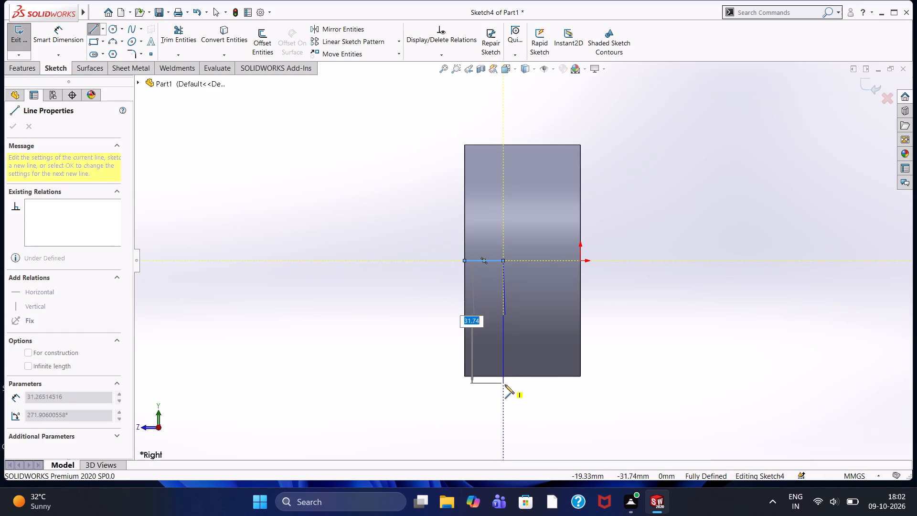
text(80)
key(Return)
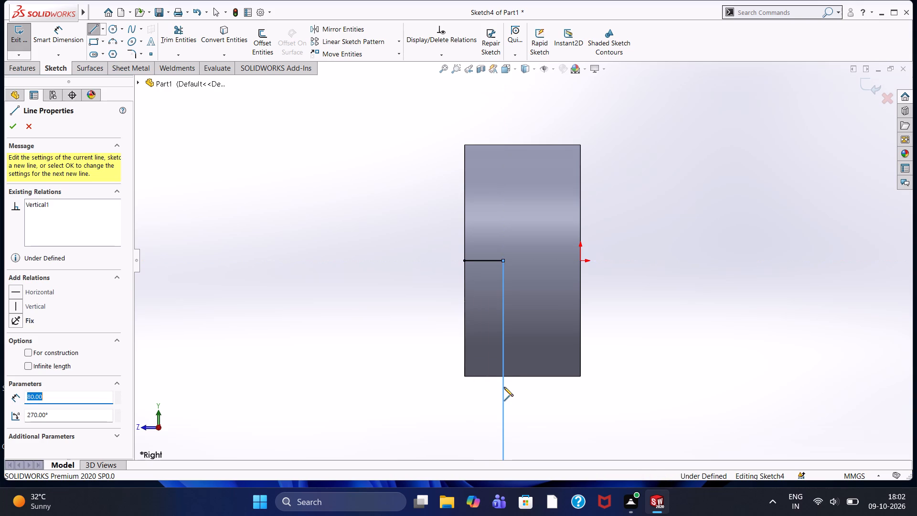
scroll(504, 387, up, 4)
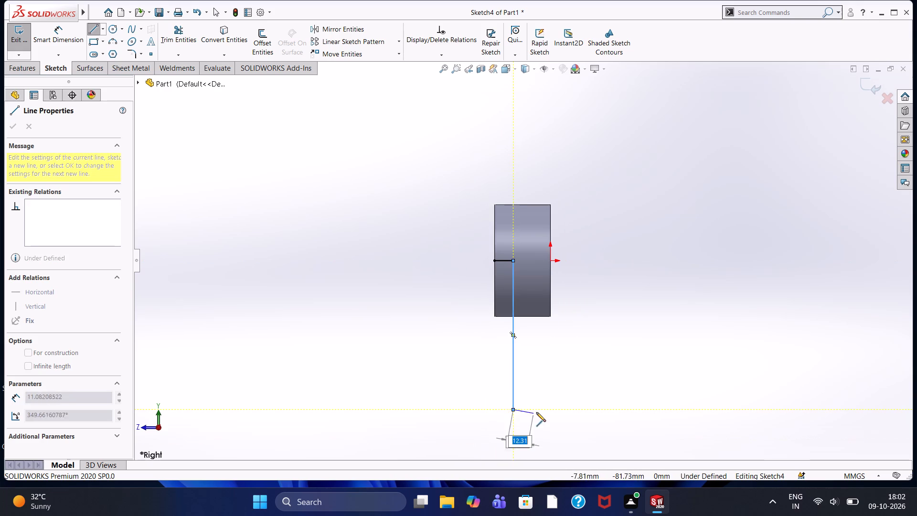
text(20)
key(Return)
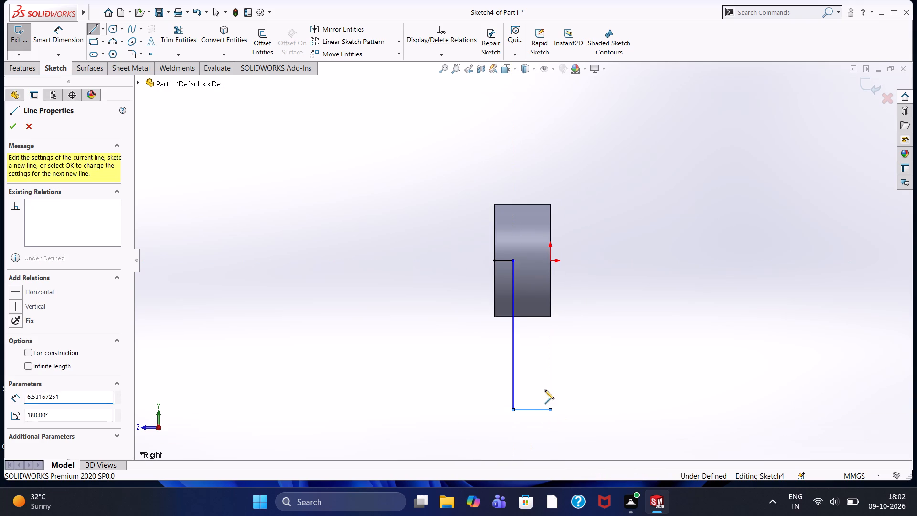
click(550, 263)
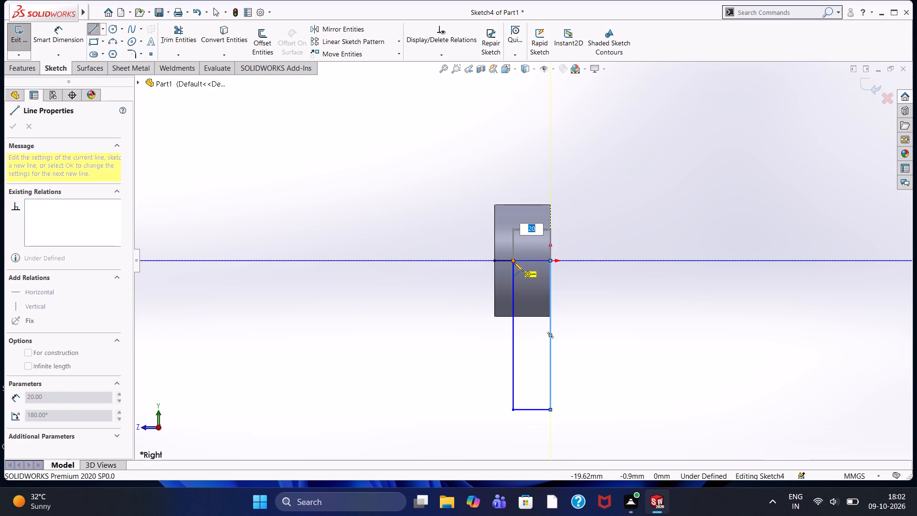
click(514, 262)
right_click(431, 197)
click(436, 202)
right_drag(437, 202, 439, 227)
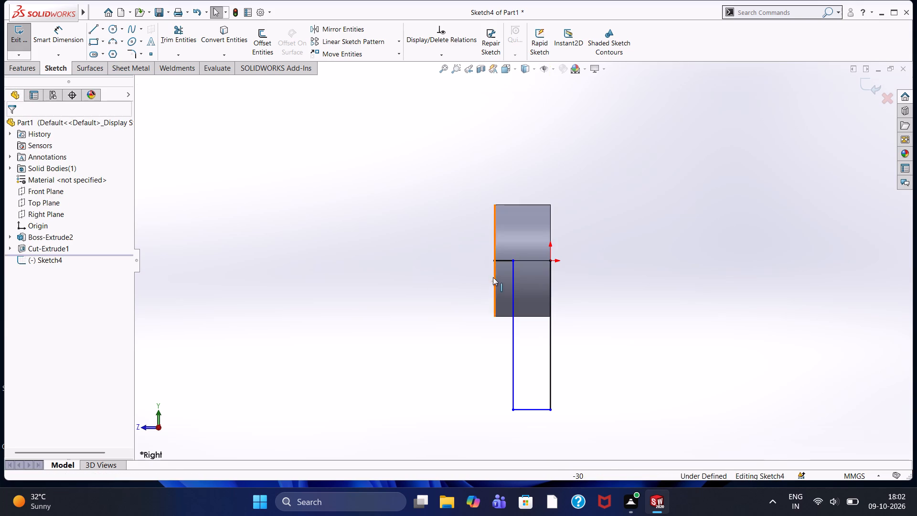
key(Escape)
Delete the 10 mm horizontal helper line from the plate sketch.
scroll(504, 271, down, 3)
click(502, 250)
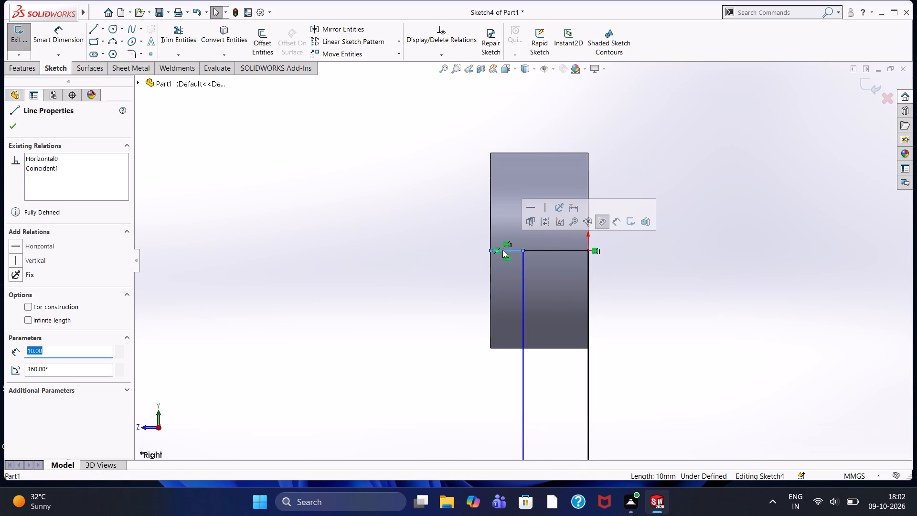
key(Delete)
Extrude the 20 by 80 mm plate profile 60 mm Mid Plane, merged with the ring.
scroll(502, 250, down, 2)
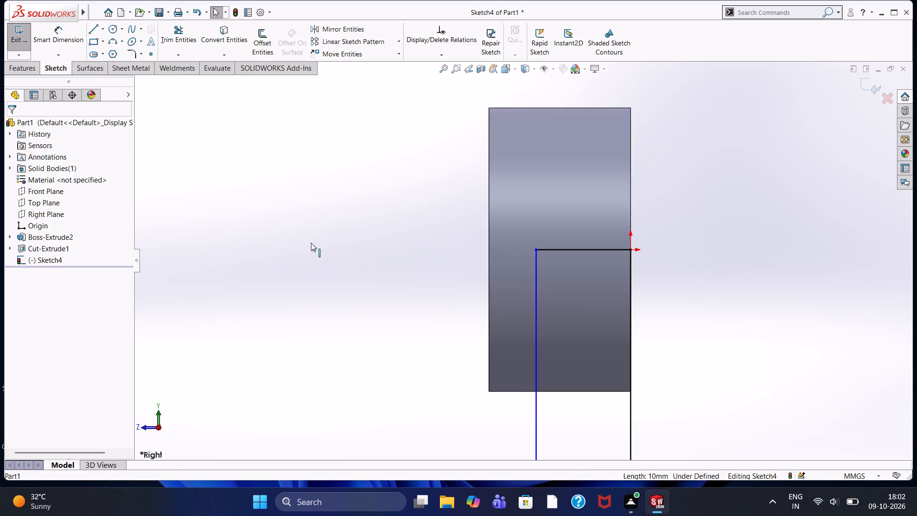
scroll(439, 285, up, 3)
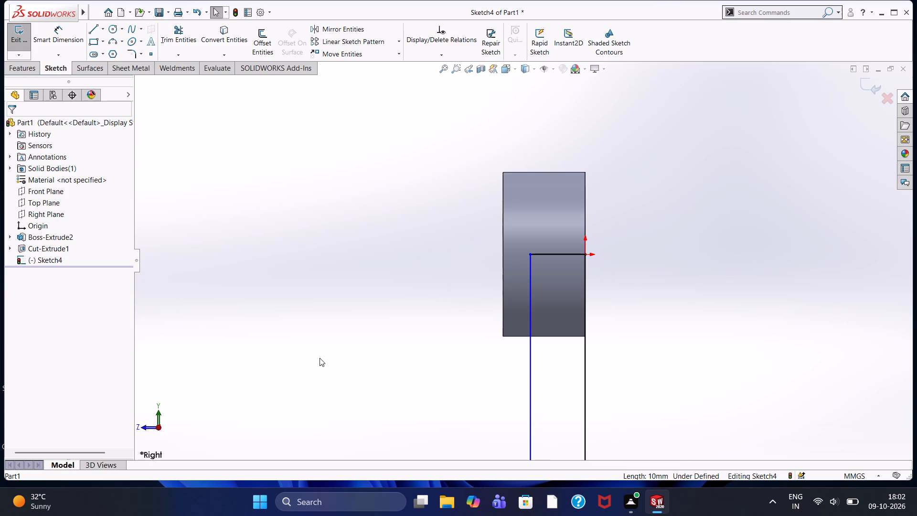
middle_click(320, 358)
middle_drag(345, 348, 408, 404)
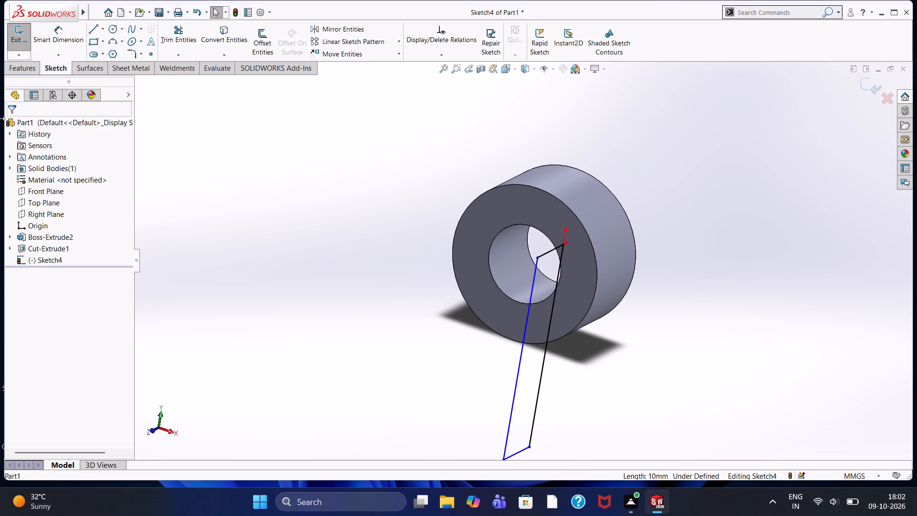
click(27, 74)
click(34, 37)
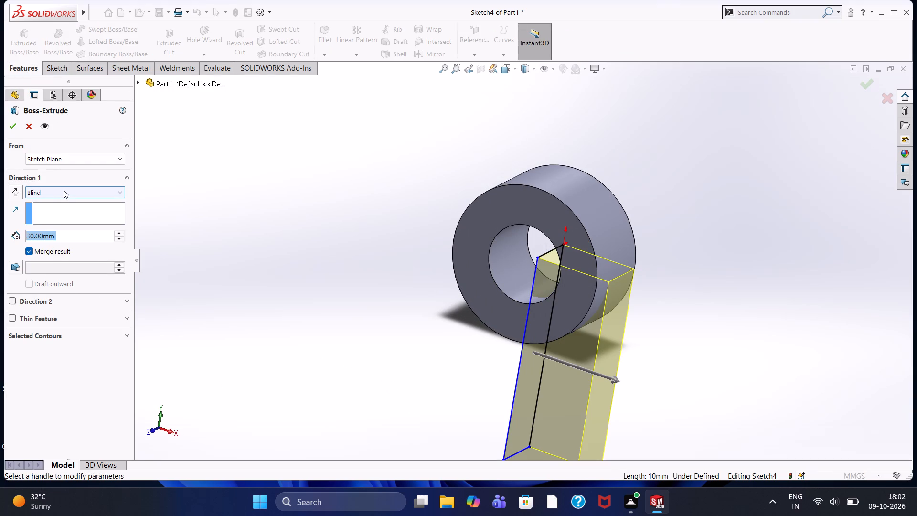
click(64, 190)
click(52, 250)
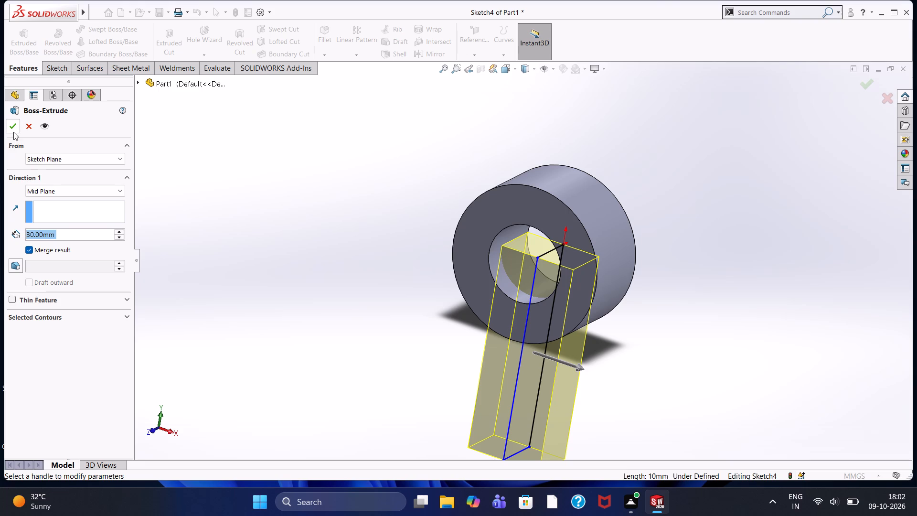
double_click(122, 232)
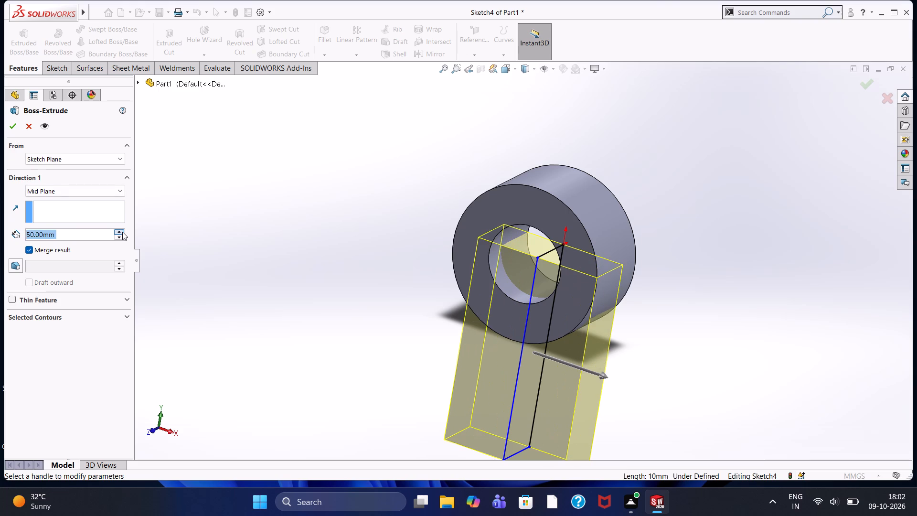
click(122, 232)
click(11, 128)
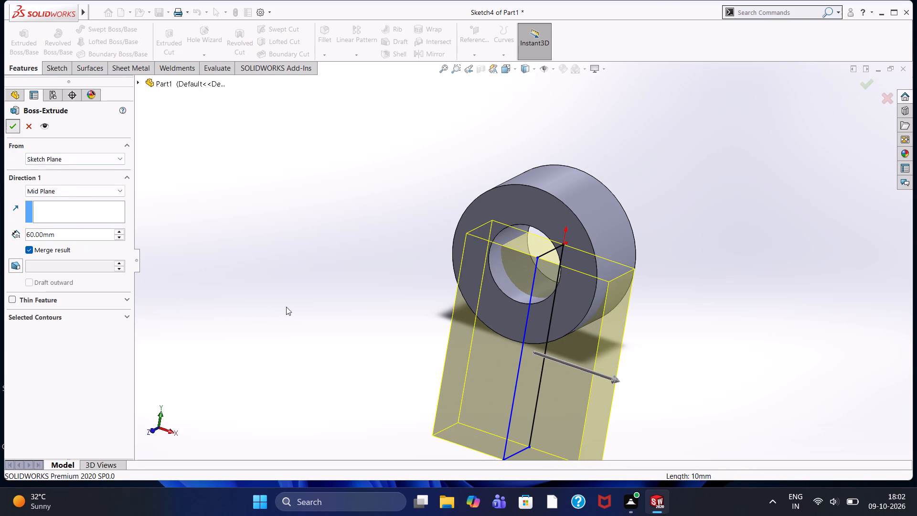
click(286, 306)
Start a sketch on the Front Plane and convert the edges of the half-disc plate face that blocks the ring's bore.
middle_drag(343, 307, 372, 266)
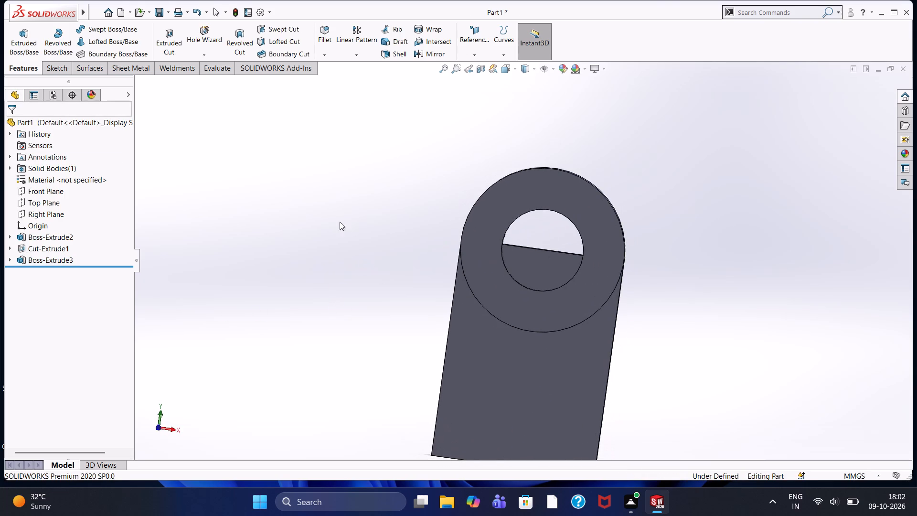
click(62, 66)
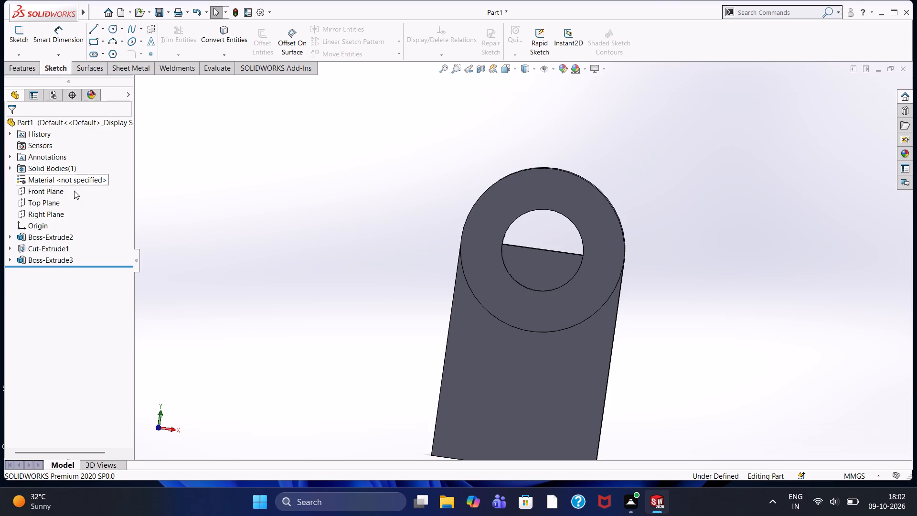
click(74, 191)
click(63, 193)
click(75, 180)
drag(206, 189, 205, 184)
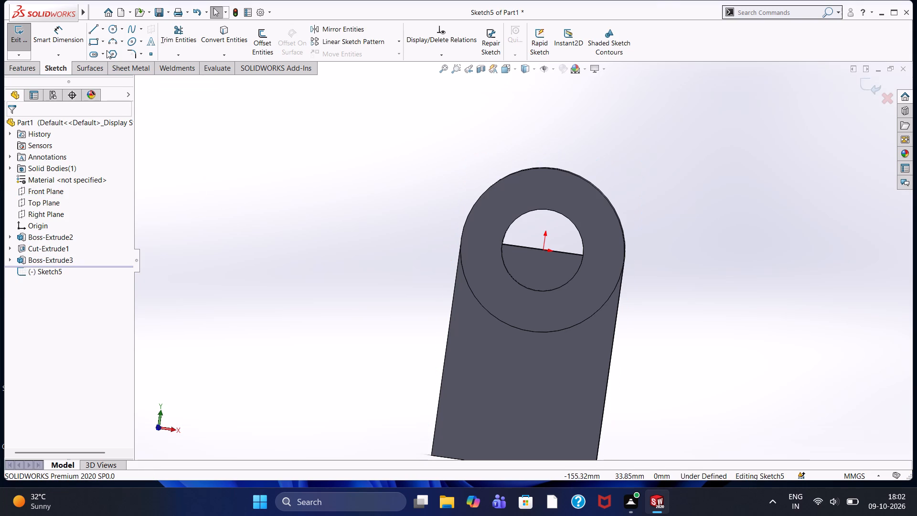
click(214, 37)
click(539, 259)
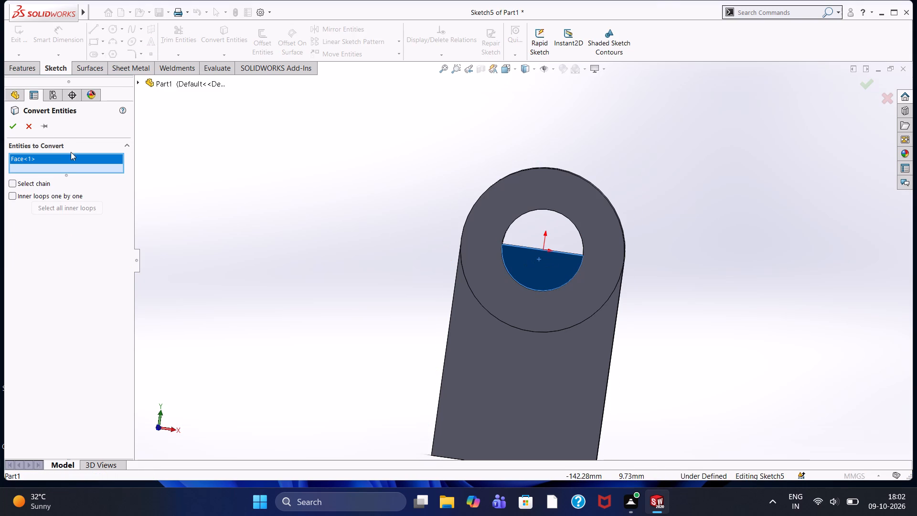
click(13, 126)
click(319, 233)
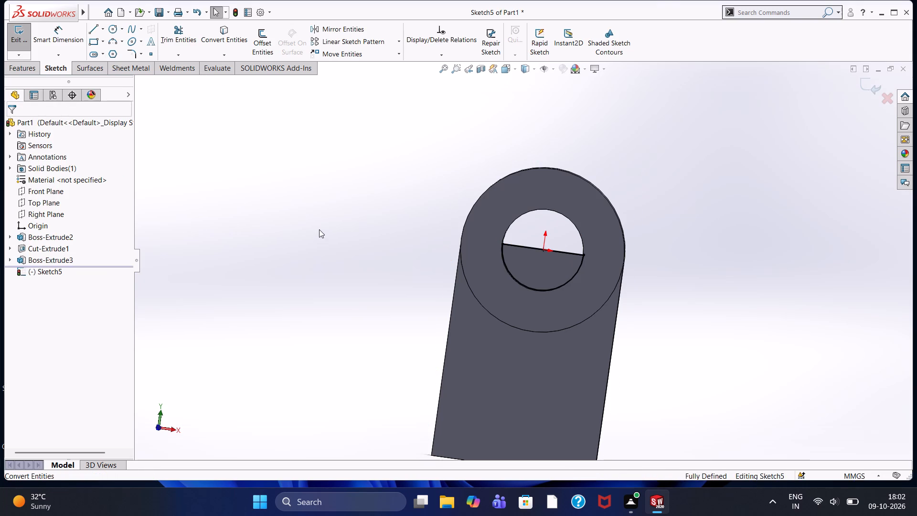
Cut the half-disc profile 60 mm Blind in the reversed direction to clear the plate from the bore.
click(36, 71)
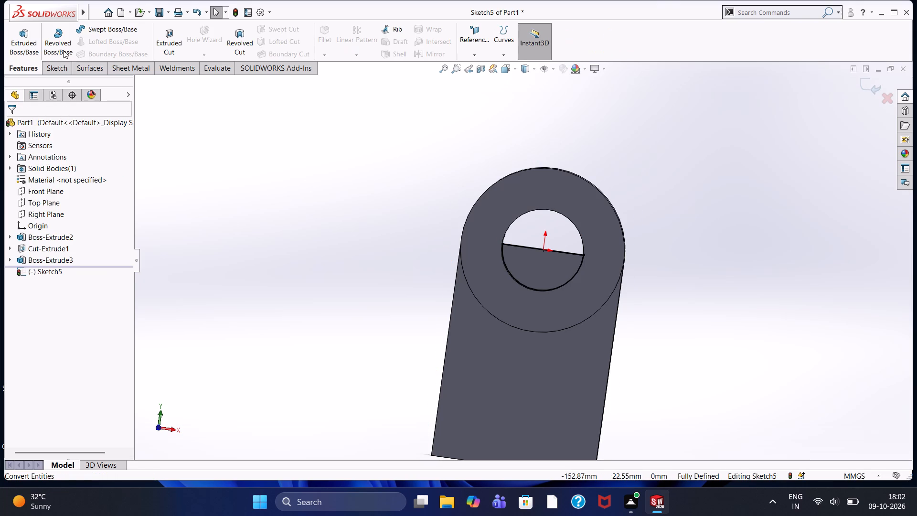
click(167, 44)
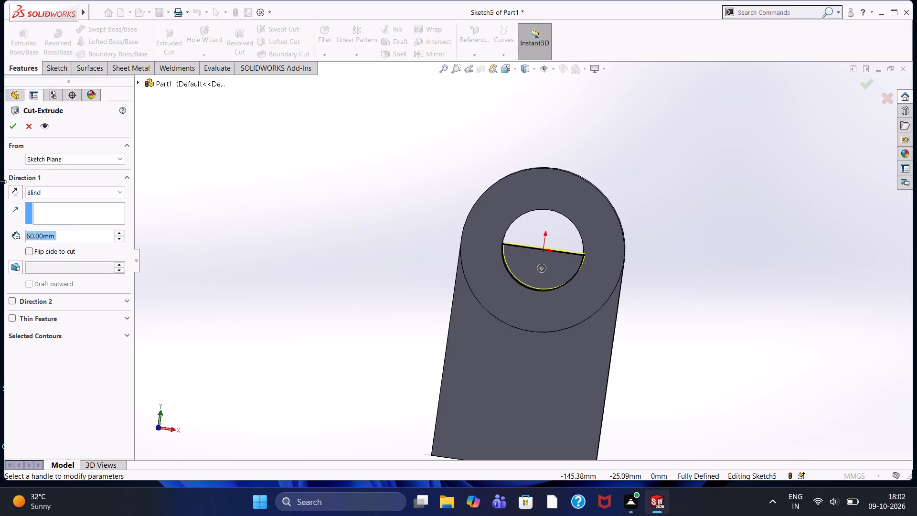
click(12, 190)
click(11, 128)
click(339, 260)
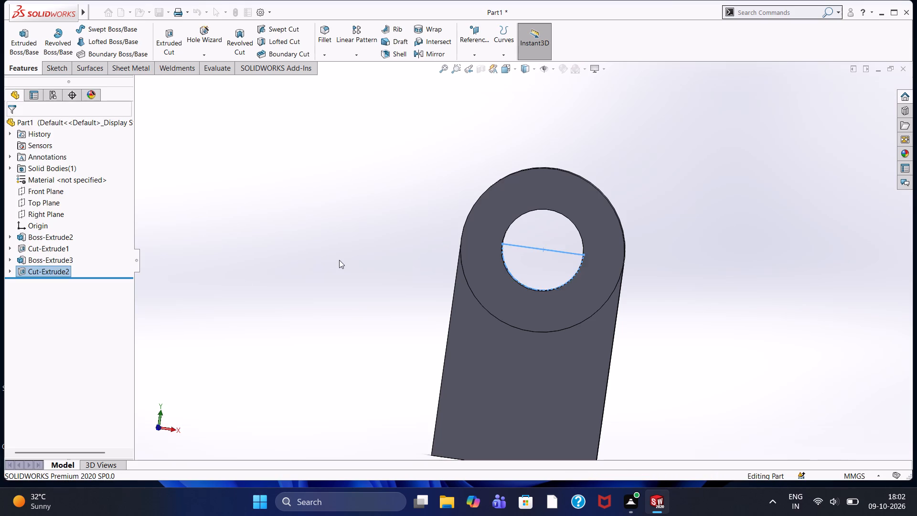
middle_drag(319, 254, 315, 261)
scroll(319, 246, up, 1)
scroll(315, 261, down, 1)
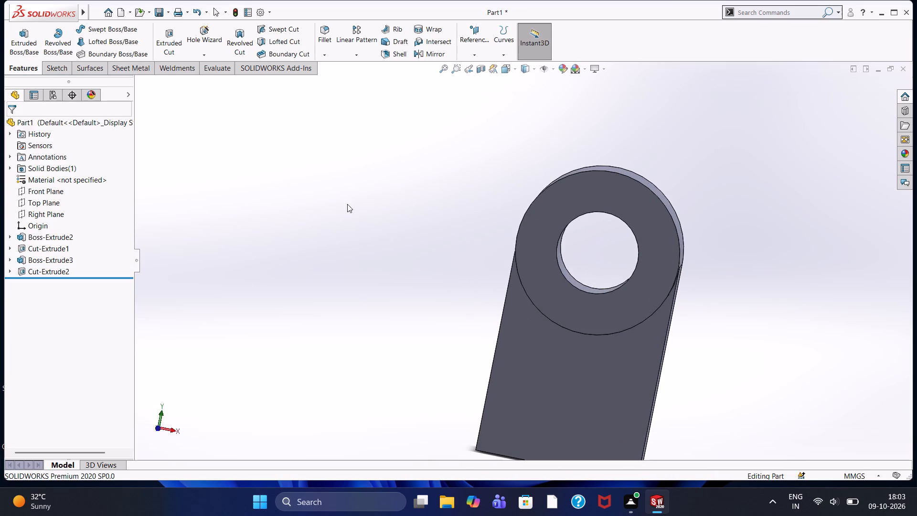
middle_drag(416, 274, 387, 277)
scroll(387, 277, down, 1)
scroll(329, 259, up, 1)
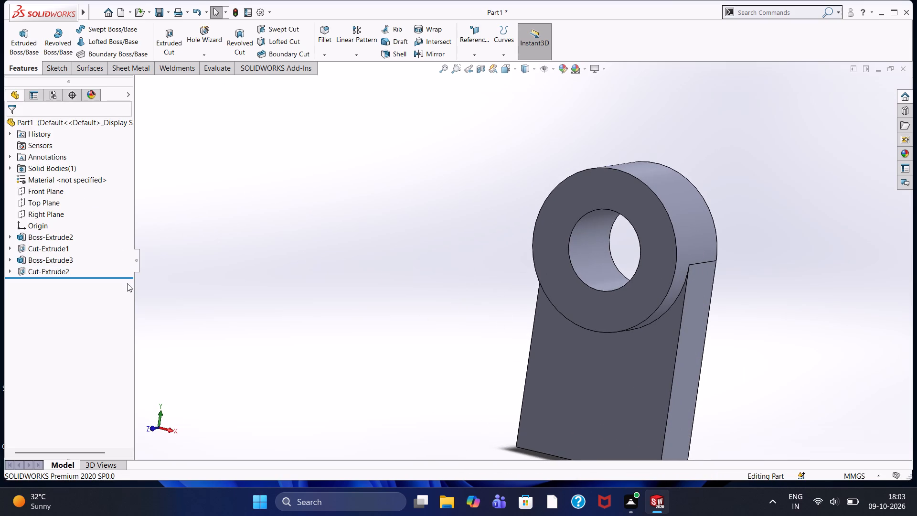
On the Right Plane, sketch two helper lines: 15 mm horizontally from the origin into the ring's thickness and 105 mm straight down.
key(ctrl+8)
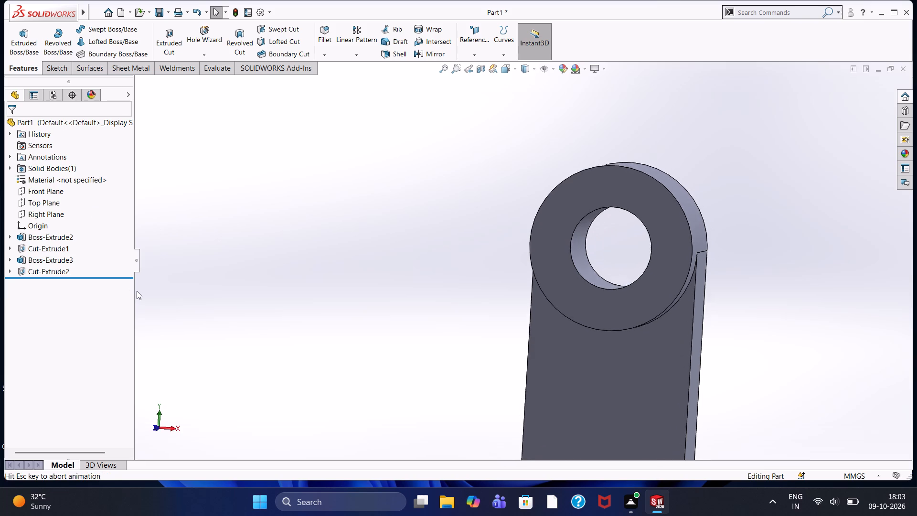
click(61, 212)
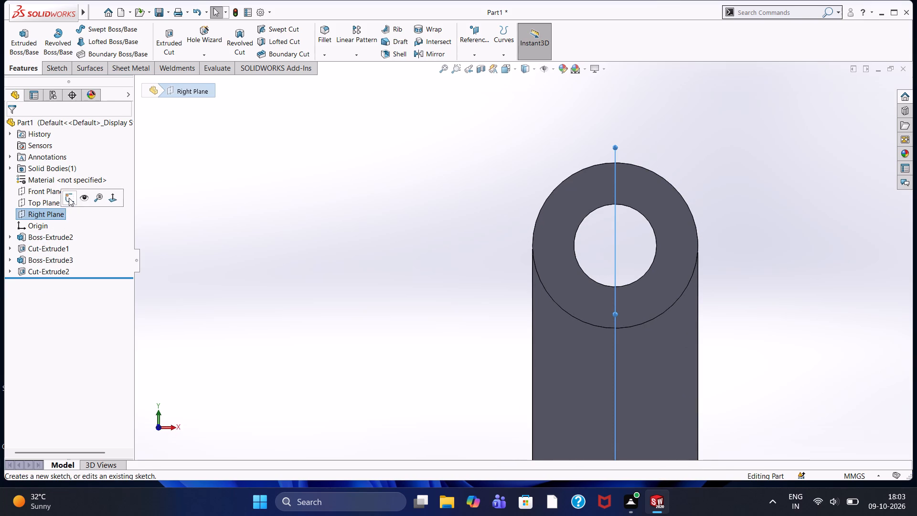
click(69, 198)
key(ctrl+8)
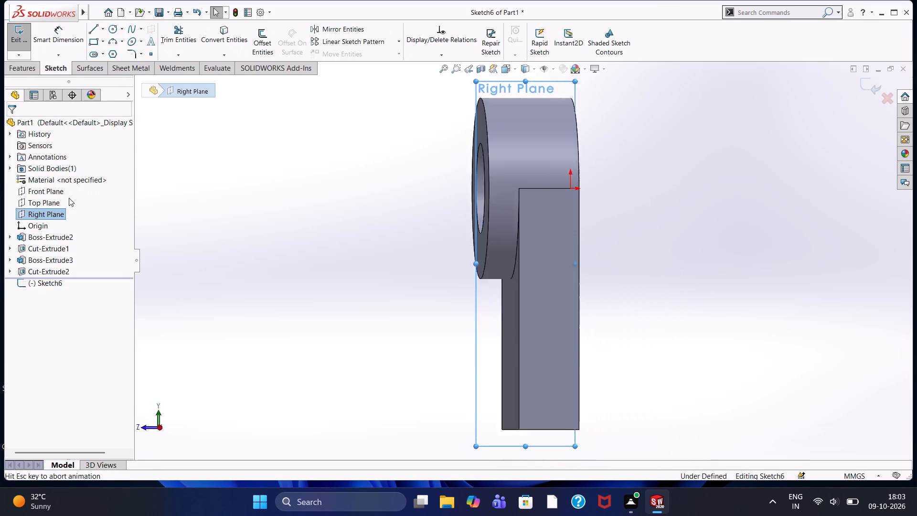
click(50, 147)
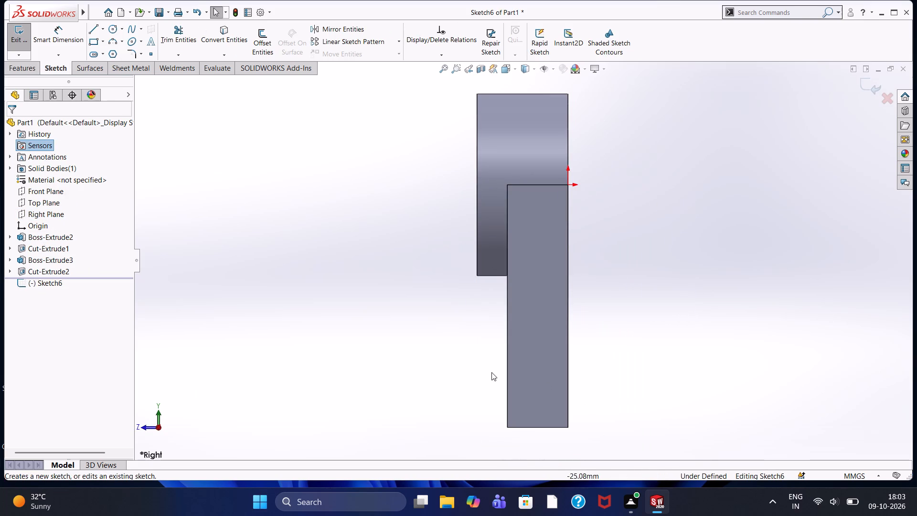
scroll(451, 213, up, 1)
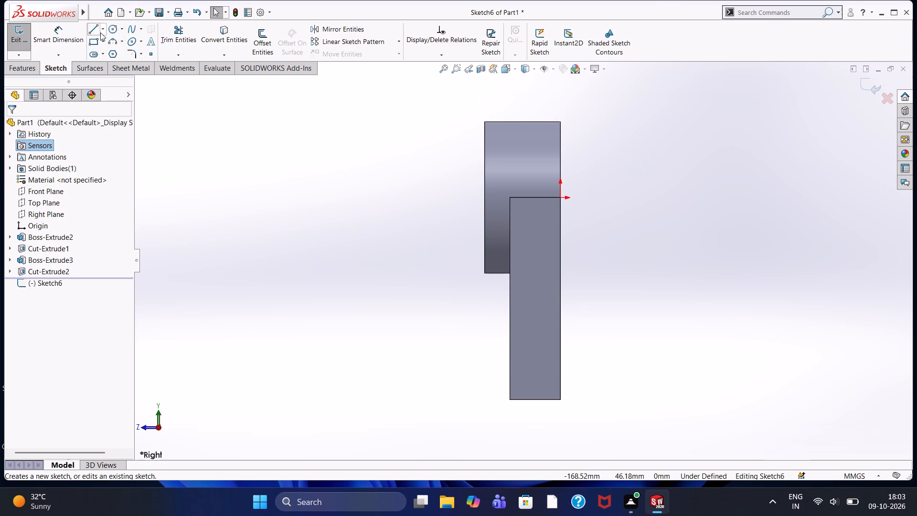
click(97, 32)
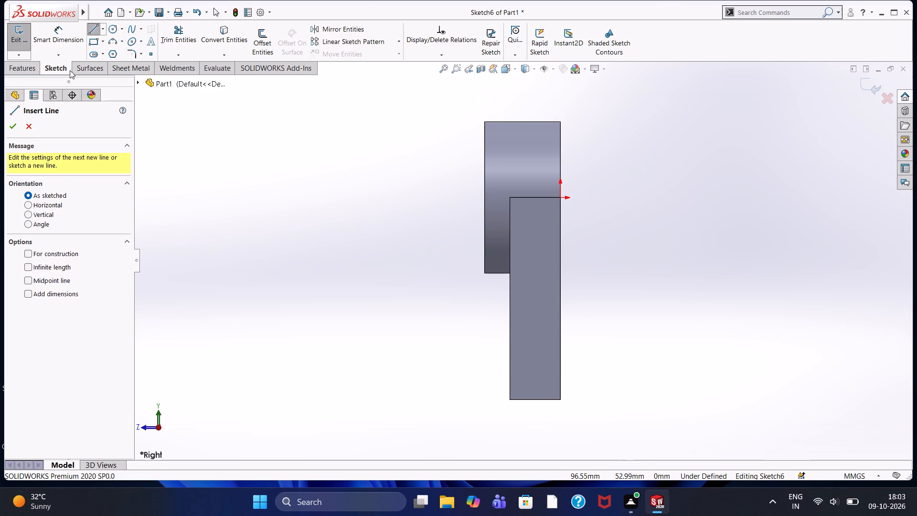
click(560, 198)
text(15)
key(Return)
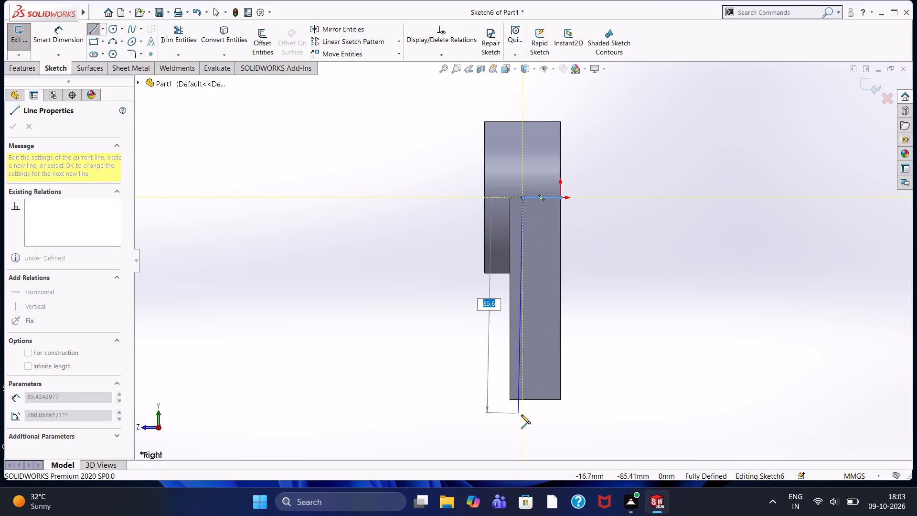
text(105)
key(Return)
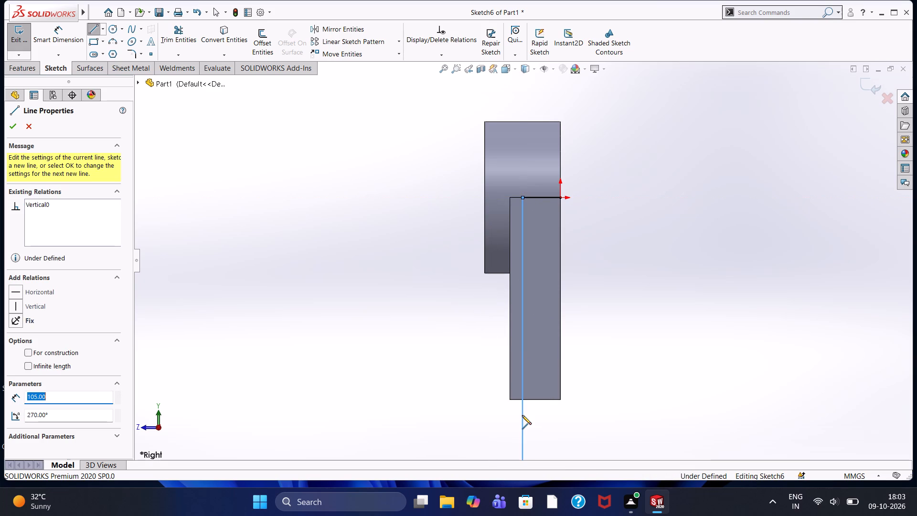
key(Escape)
Sketch a 60 mm diameter circle centred on the lower end of the 105 mm helper line.
scroll(508, 397, up, 2)
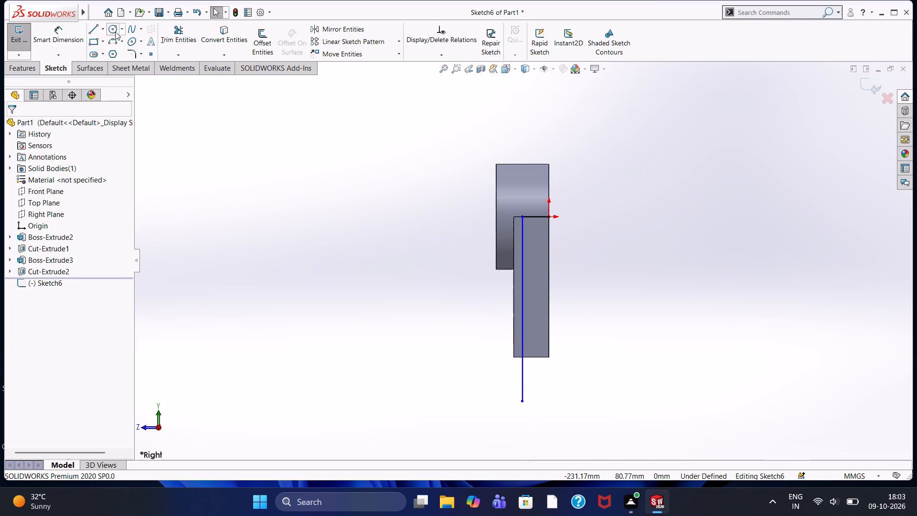
click(115, 32)
click(521, 399)
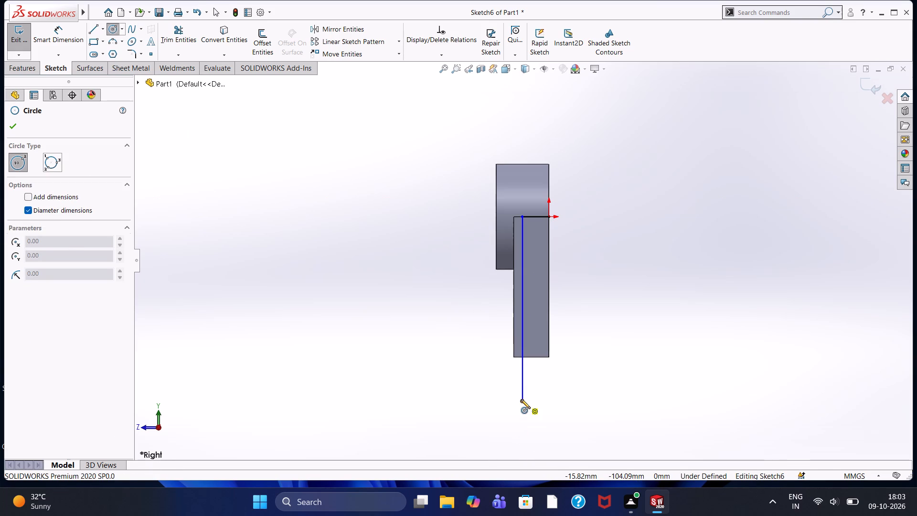
text(60)
key(Return)
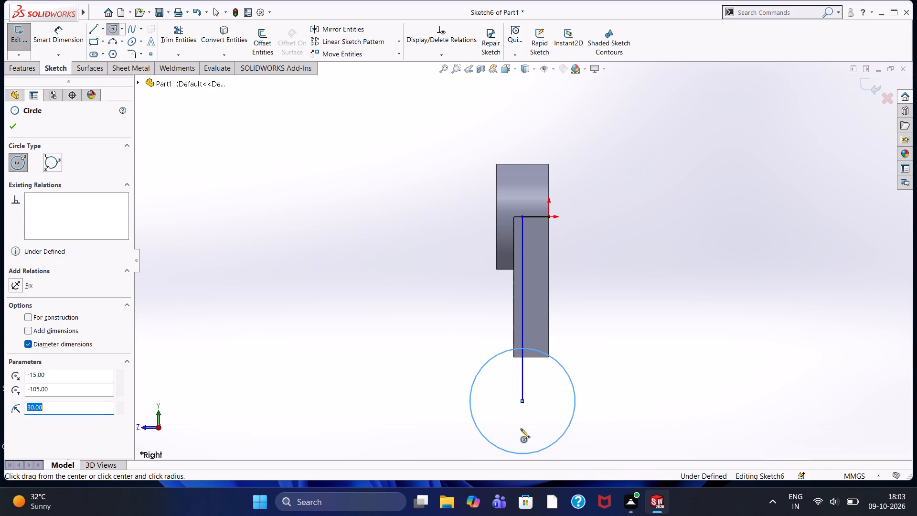
key(Escape)
Delete the 105 mm vertical and 15 mm horizontal helper lines from the circle sketch.
click(522, 338)
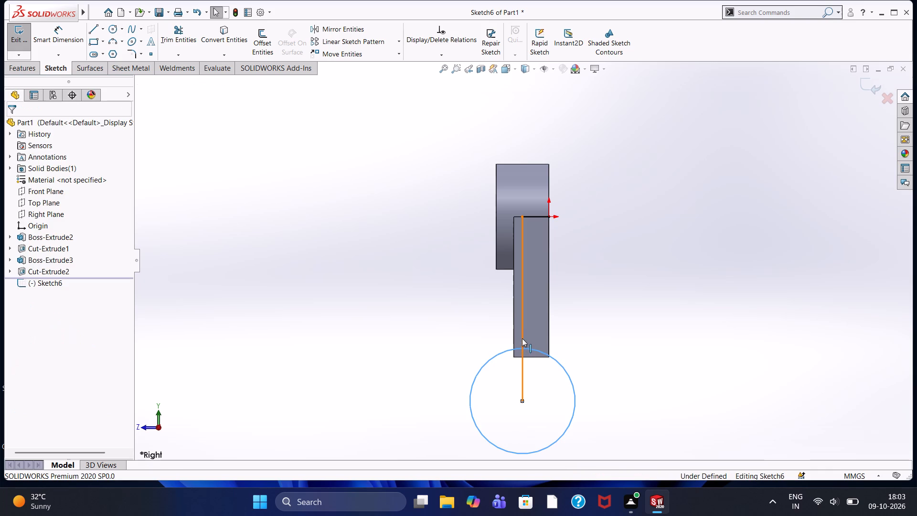
key(Delete)
click(540, 218)
key(Delete)
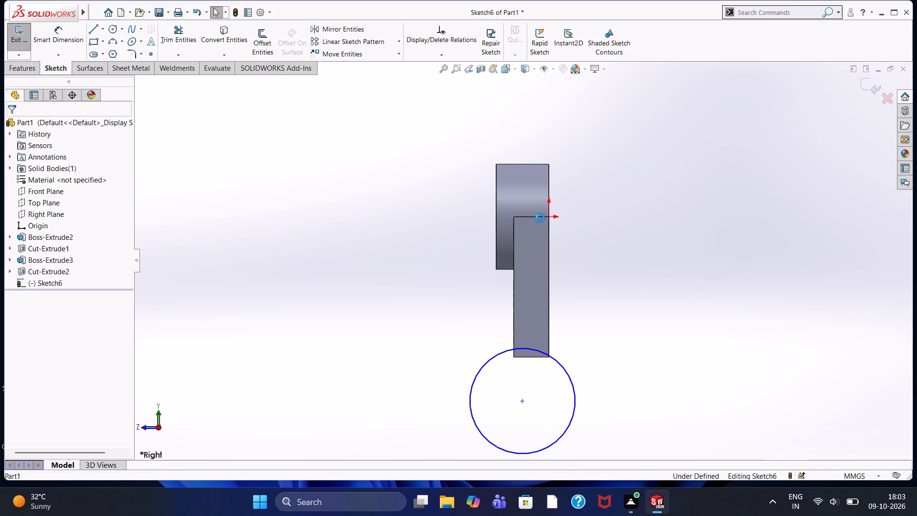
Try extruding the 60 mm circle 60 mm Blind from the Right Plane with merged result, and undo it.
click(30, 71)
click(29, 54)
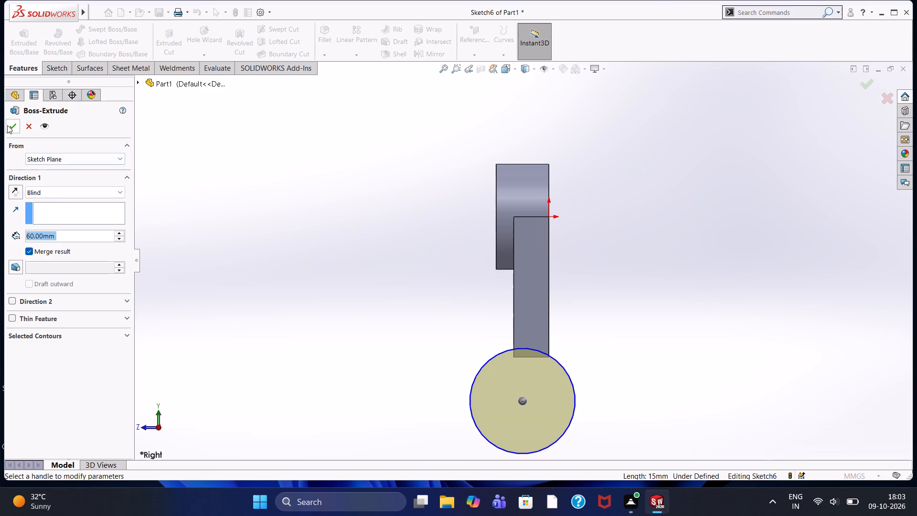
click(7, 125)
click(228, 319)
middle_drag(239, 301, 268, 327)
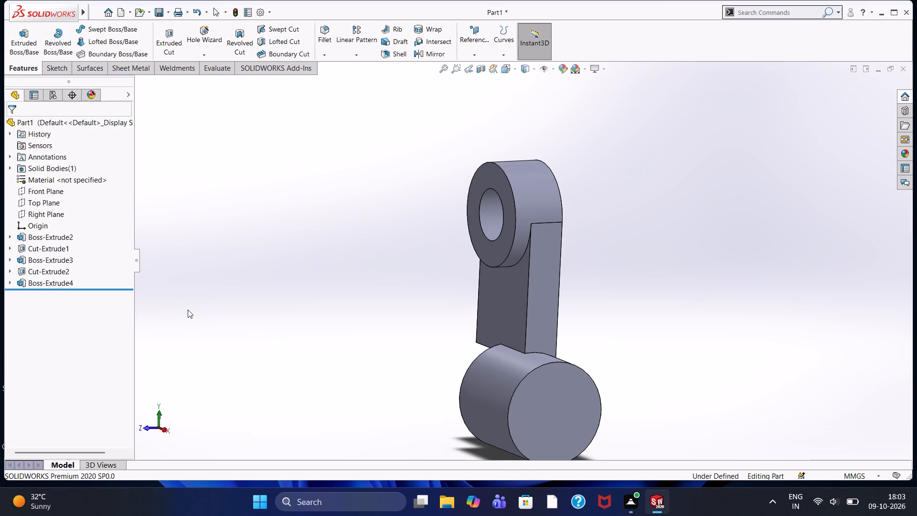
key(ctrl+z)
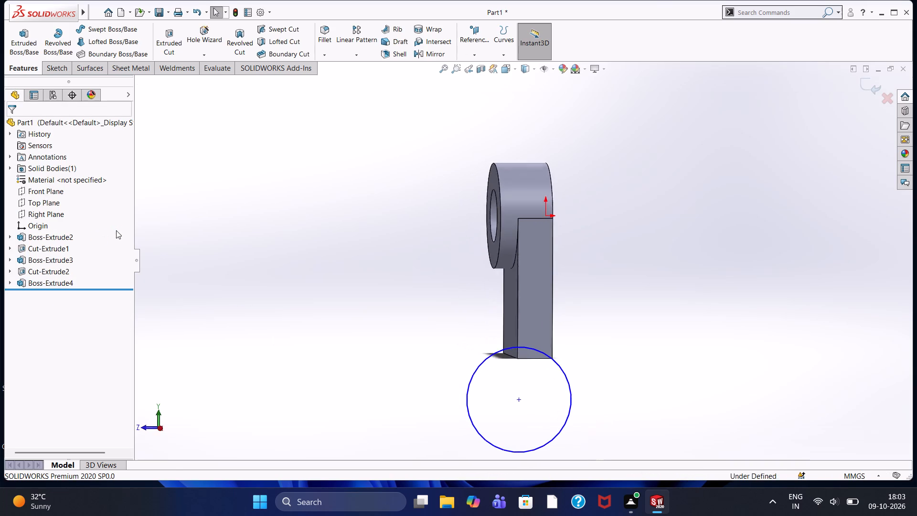
Extrude the 60 mm circle 60 mm Mid Plane, merged with the plate, as the crosswise cylinder.
click(23, 72)
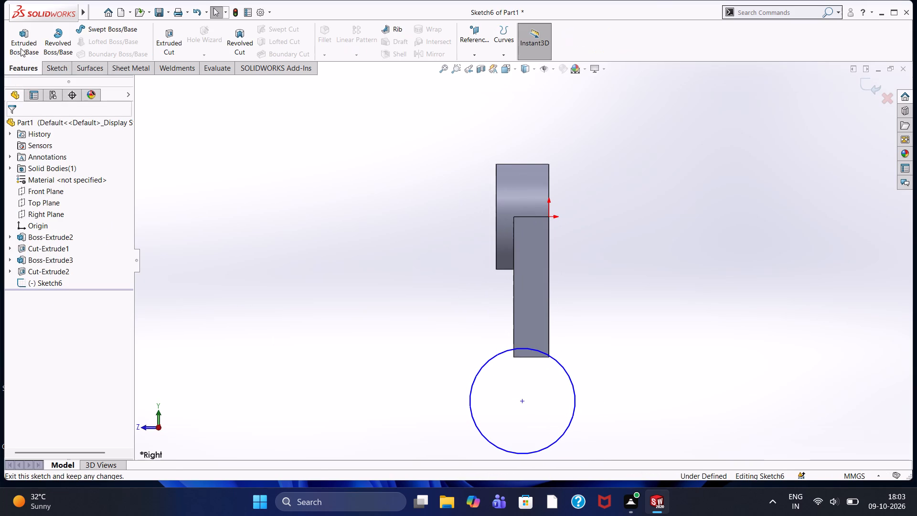
click(21, 47)
middle_drag(251, 214, 309, 287)
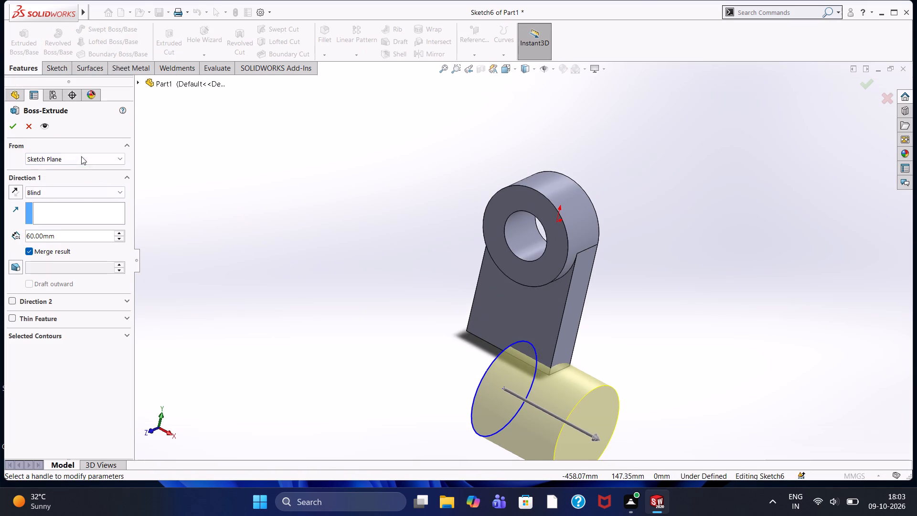
click(117, 194)
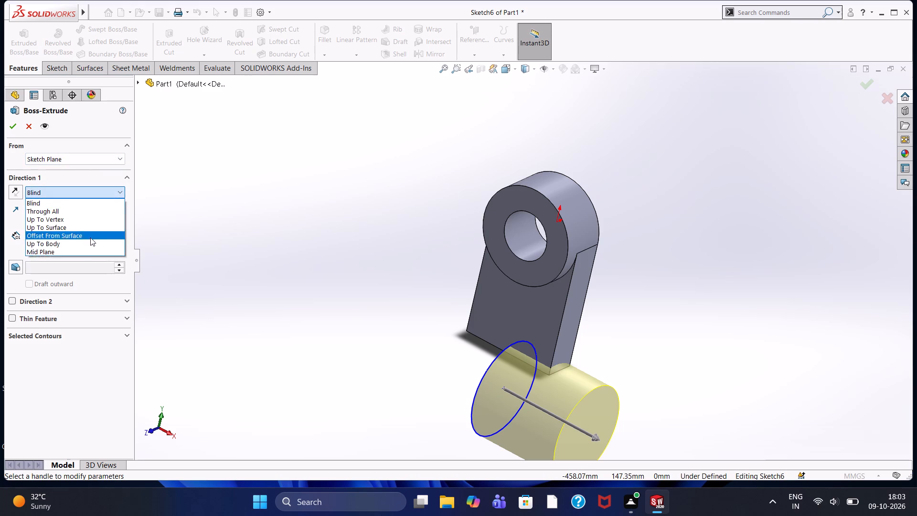
click(83, 250)
click(14, 133)
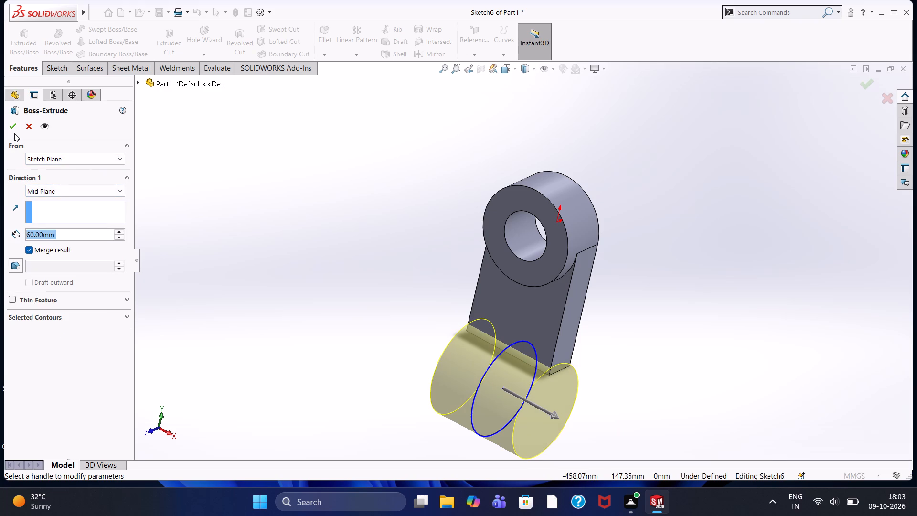
click(14, 129)
click(295, 308)
On the flat side face shared by plate and crosswise cylinder, sketch a 44 mm diameter circle concentric with the cylinder.
middle_drag(303, 306, 263, 294)
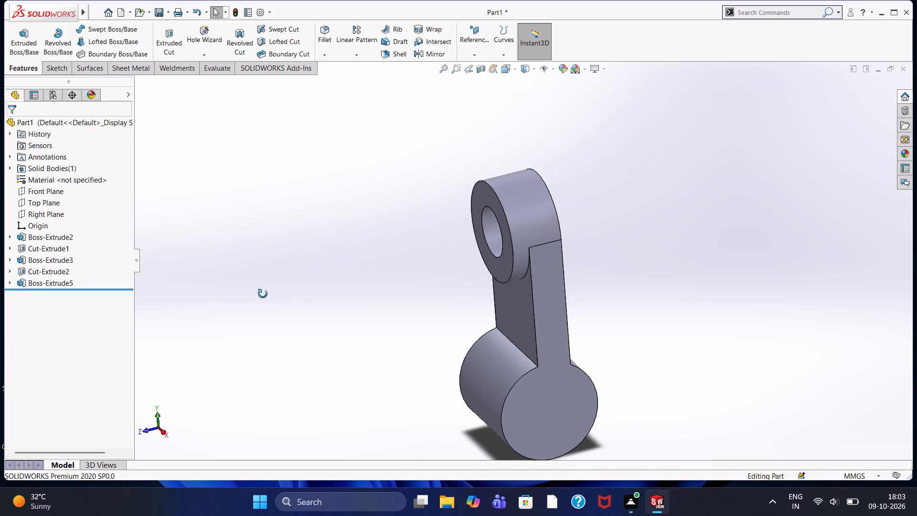
middle_drag(263, 294, 249, 270)
click(528, 419)
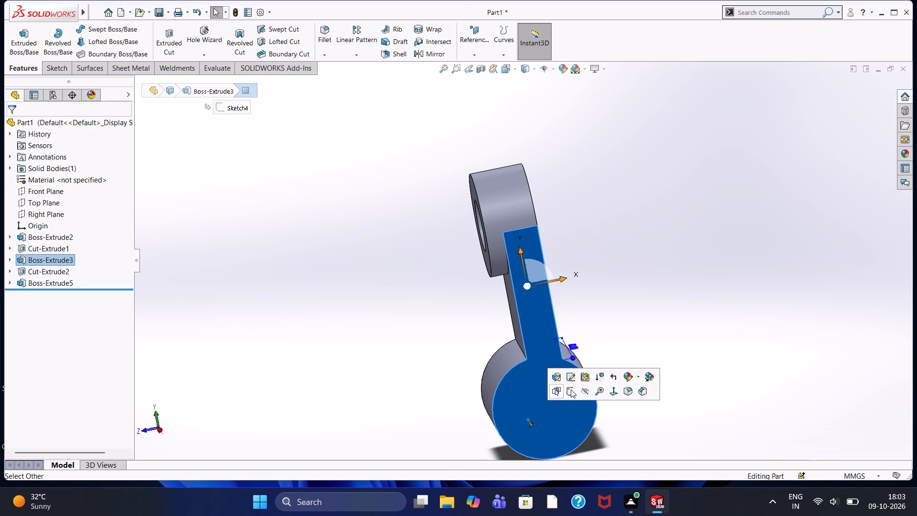
click(571, 389)
key(ctrl+8)
click(438, 297)
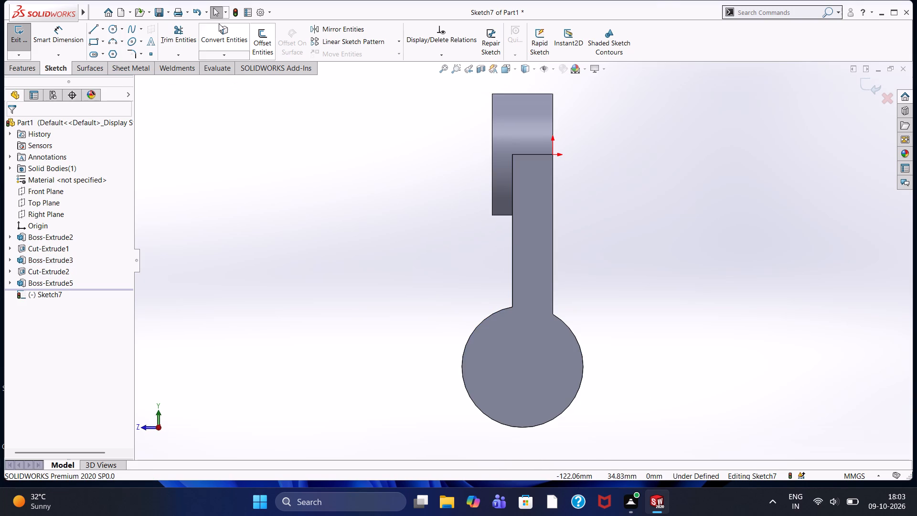
click(112, 32)
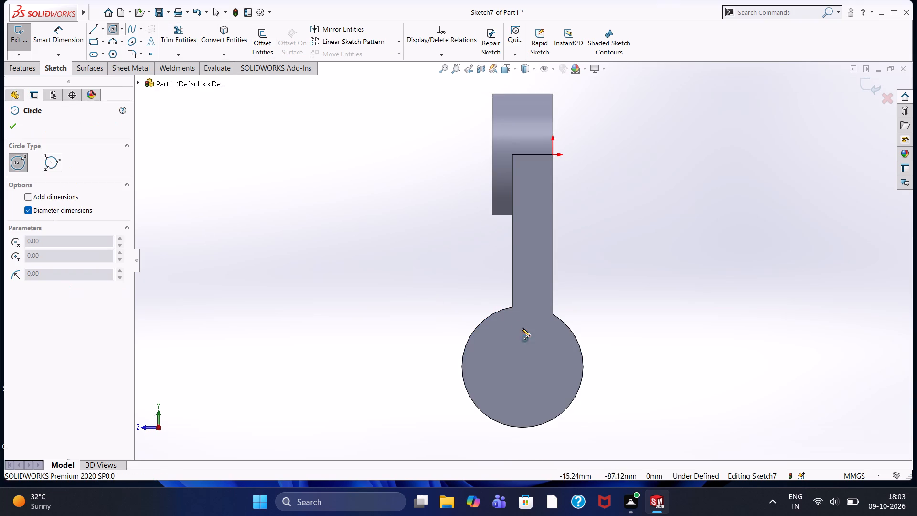
click(522, 368)
text(44)
key(Return)
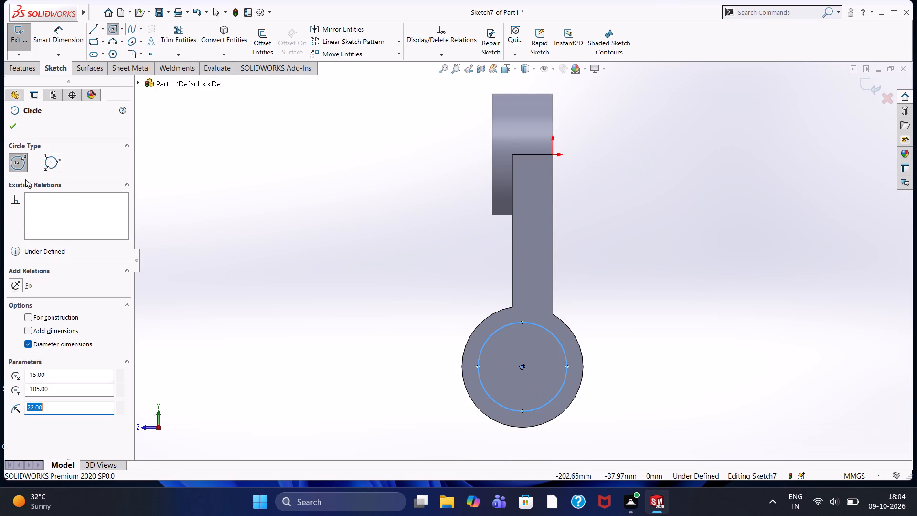
Cut the 44 mm circle Through All to bore the crosswise cylinder.
click(13, 124)
click(12, 67)
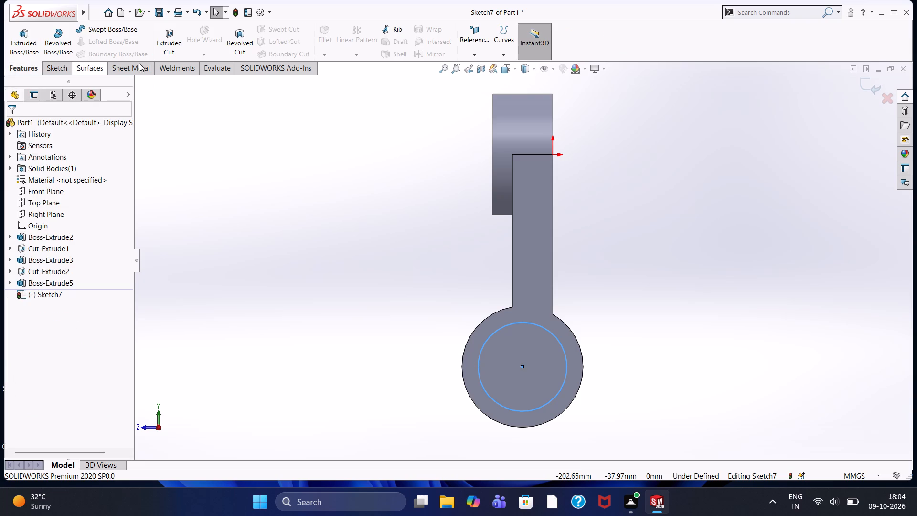
click(161, 46)
click(69, 190)
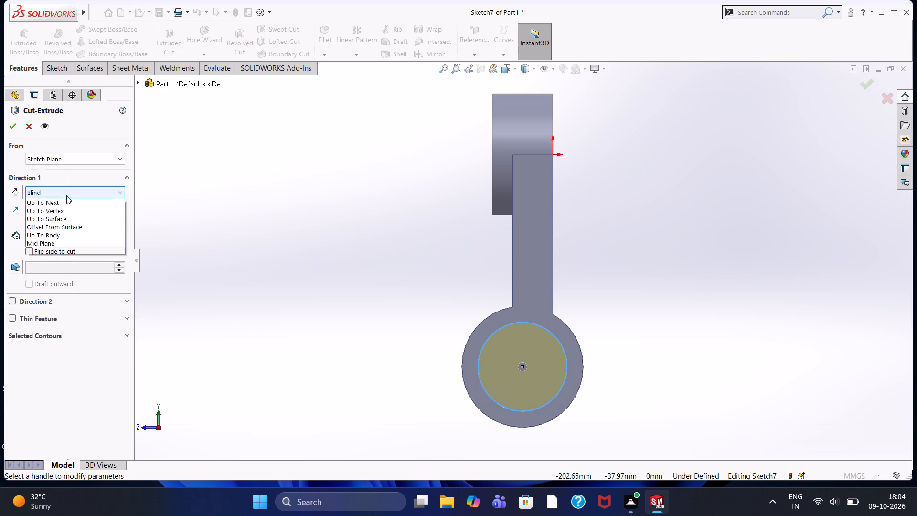
click(66, 209)
click(15, 124)
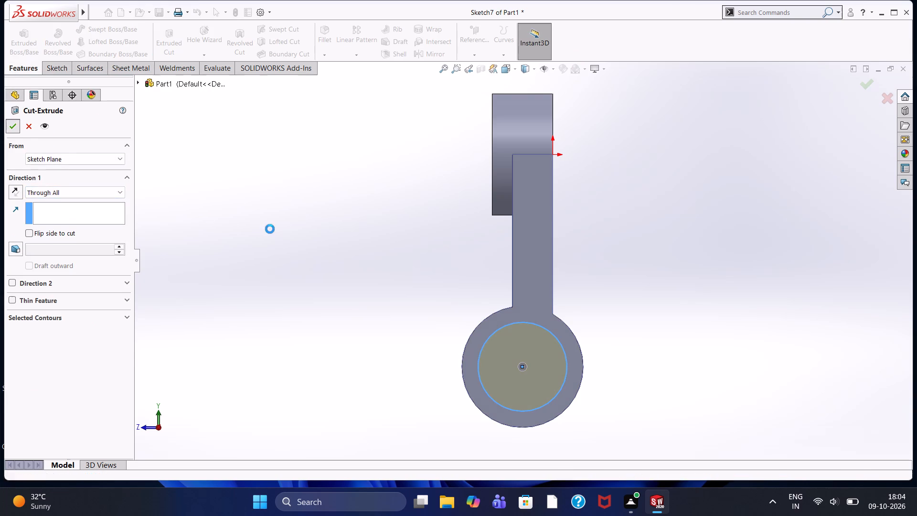
click(270, 229)
Create a reference plane offset 45 mm from the Top Plane, with the offset flipped toward the crosswise cylinder.
middle_drag(290, 229, 304, 230)
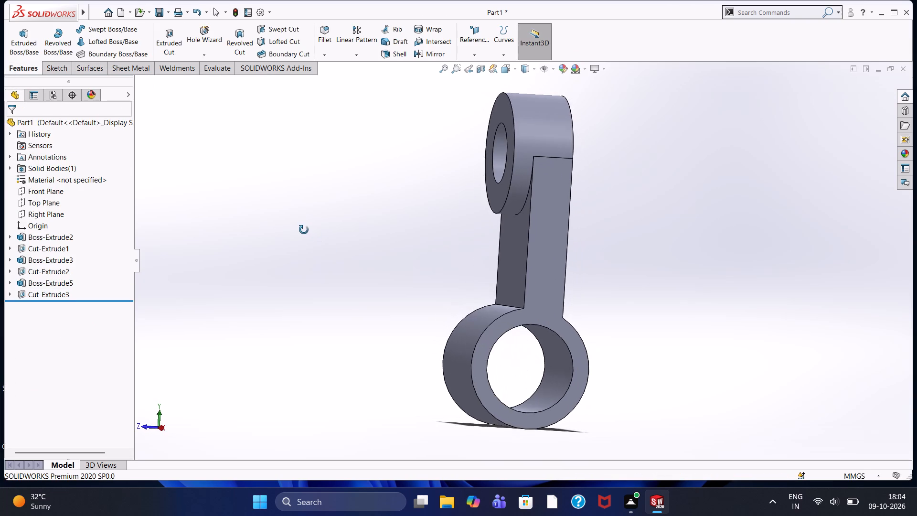
middle_drag(304, 230, 299, 227)
scroll(425, 218, down, 1)
scroll(418, 210, up, 1)
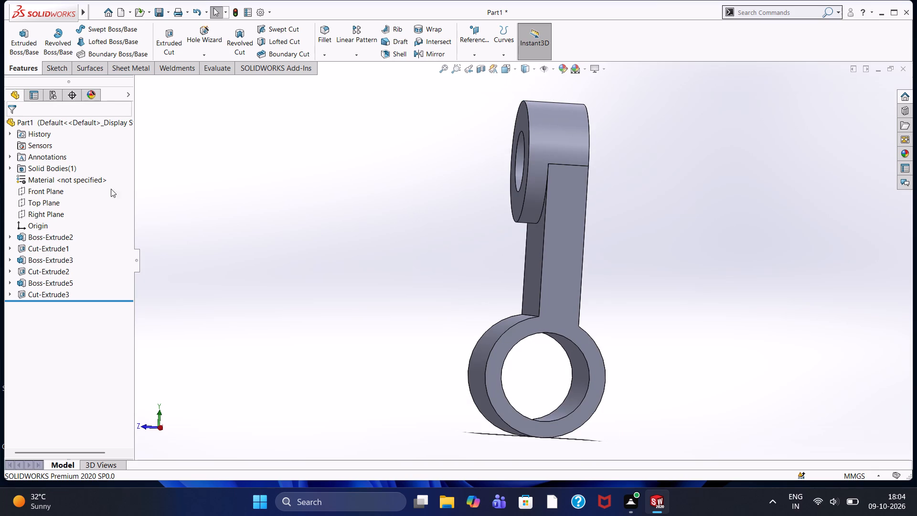
click(49, 203)
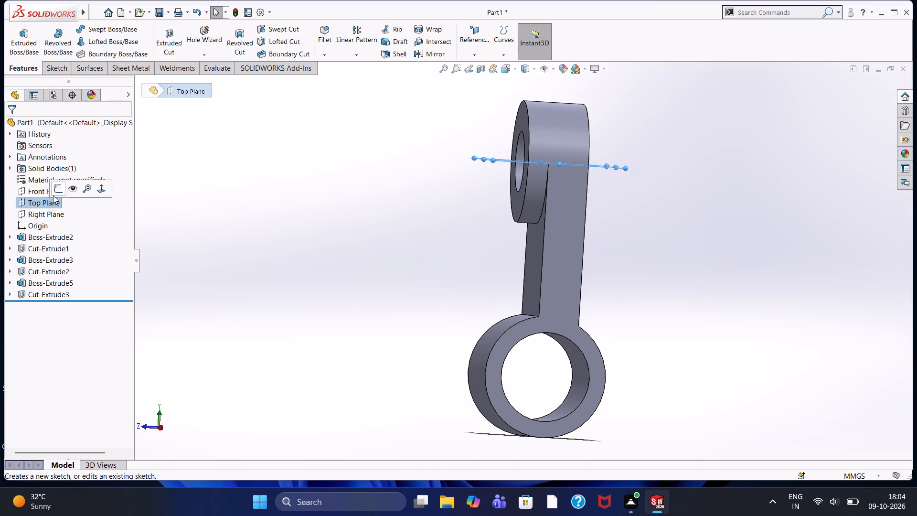
click(247, 224)
click(22, 67)
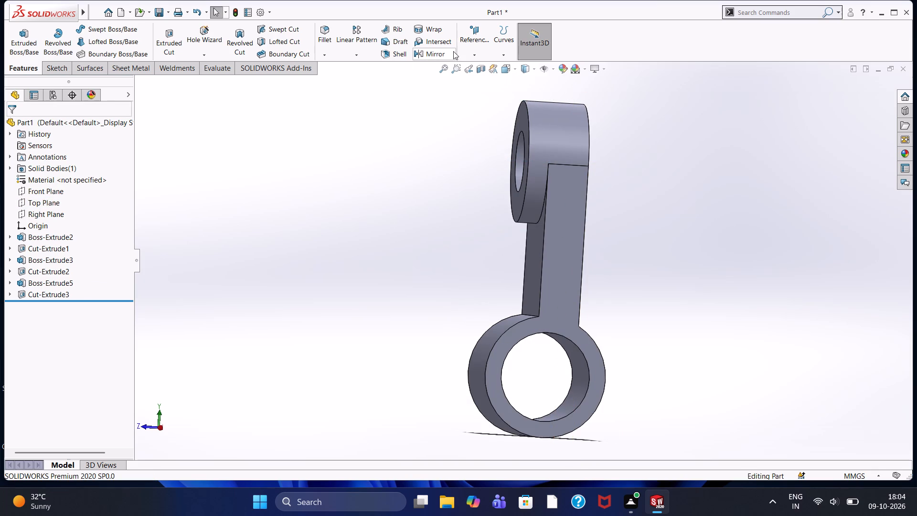
click(465, 54)
click(470, 68)
click(140, 80)
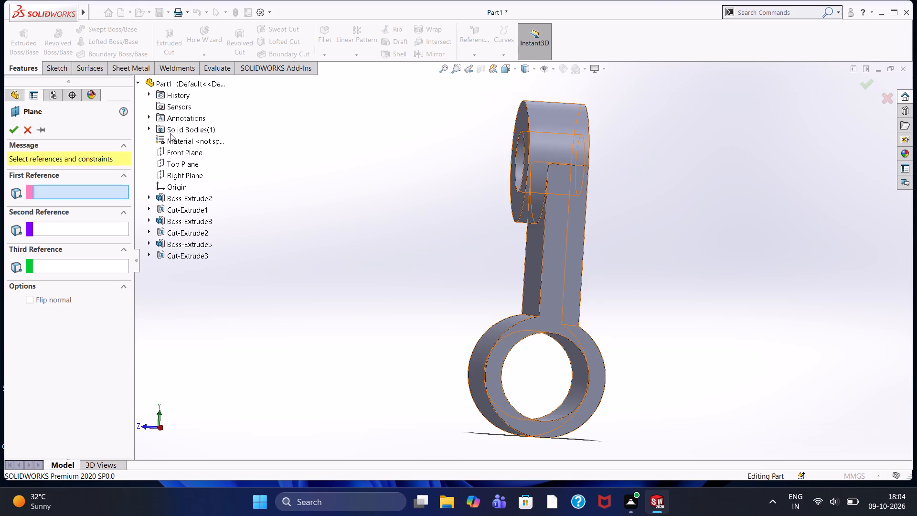
click(185, 161)
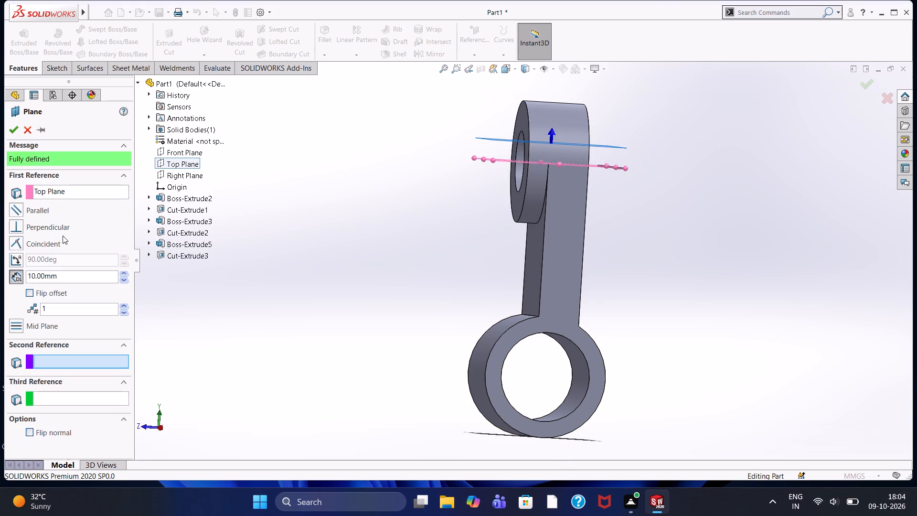
click(122, 281)
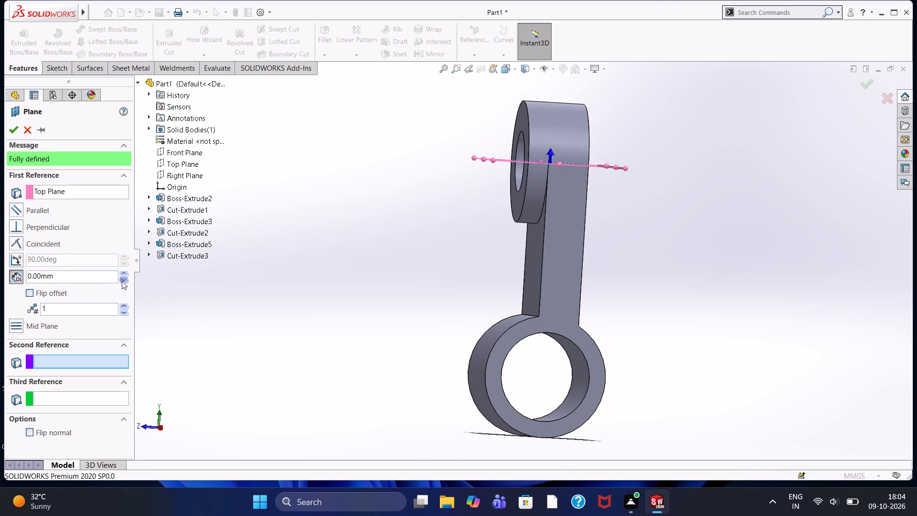
drag(99, 279, 0, 265)
key(4)
key(5)
key(Return)
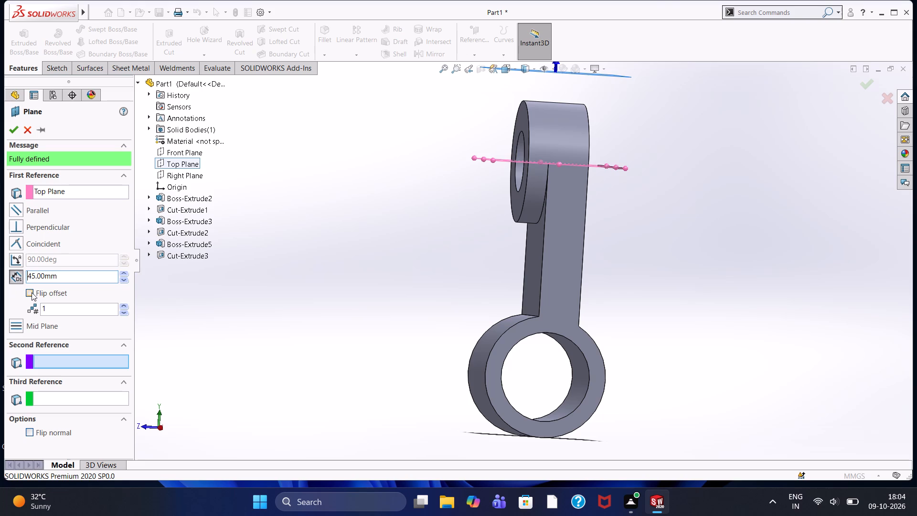
click(32, 292)
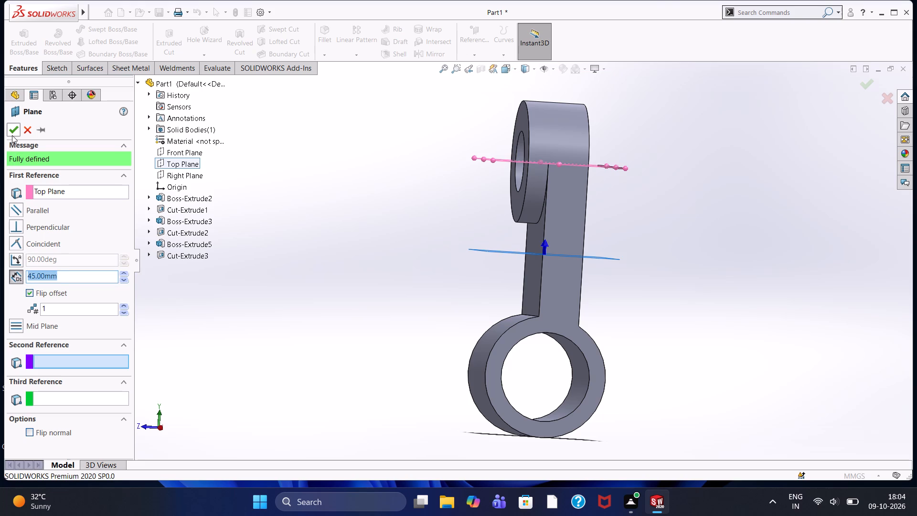
click(12, 133)
click(412, 281)
On the new offset plane, sketch a closed 60 mm square outward from the plate's back face, spanning the plate's width.
middle_drag(400, 233, 403, 294)
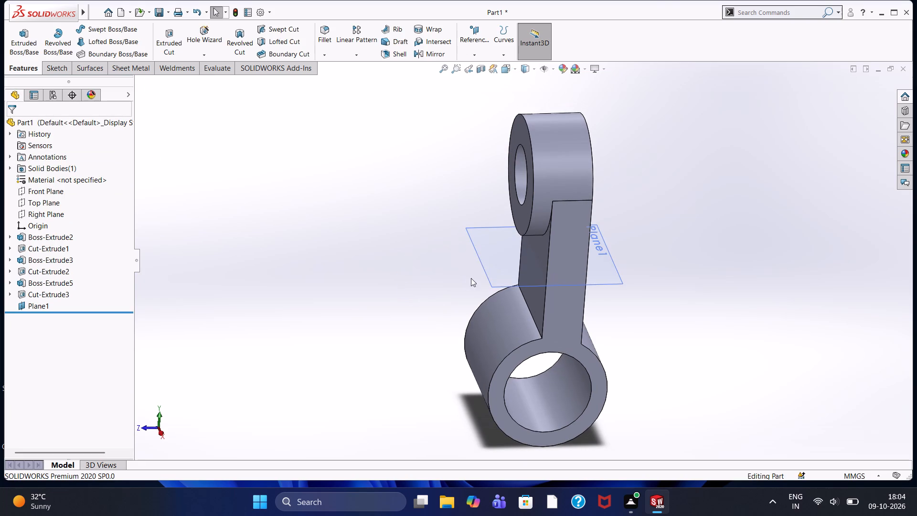
click(497, 262)
click(539, 232)
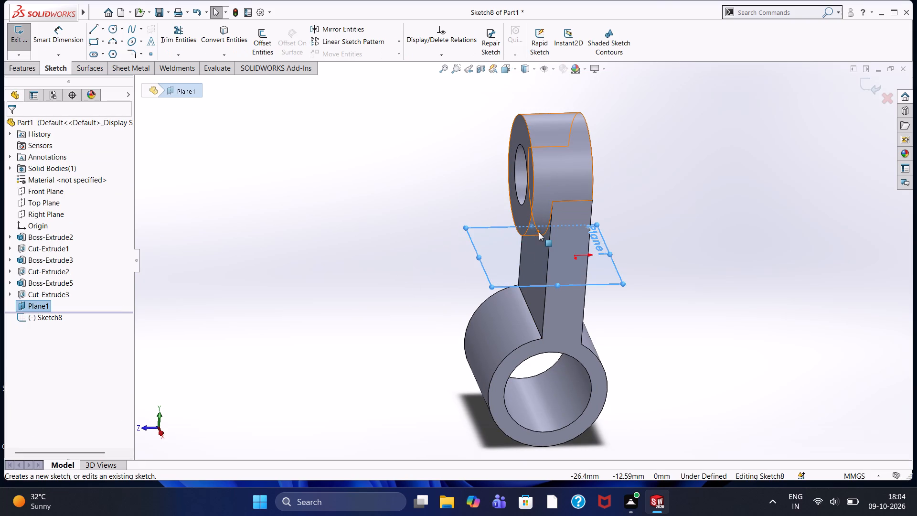
key(ctrl+8)
click(341, 134)
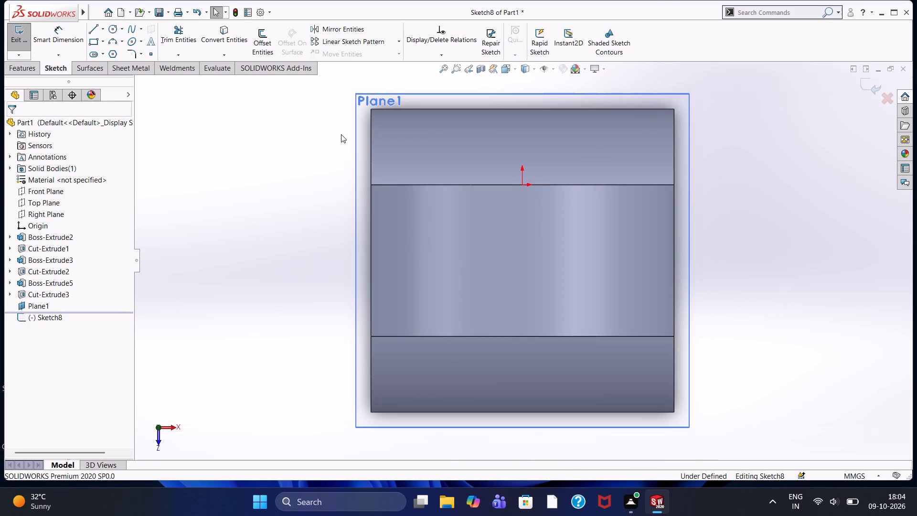
click(96, 29)
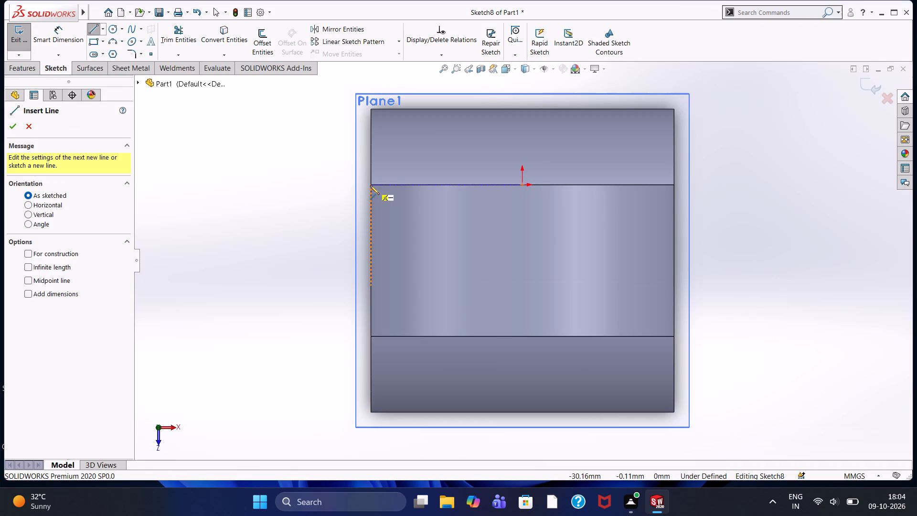
click(370, 185)
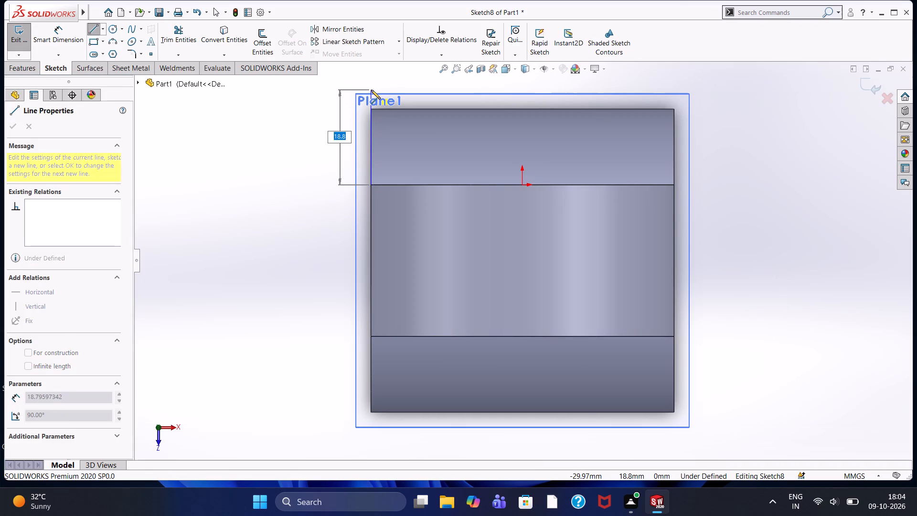
text(60)
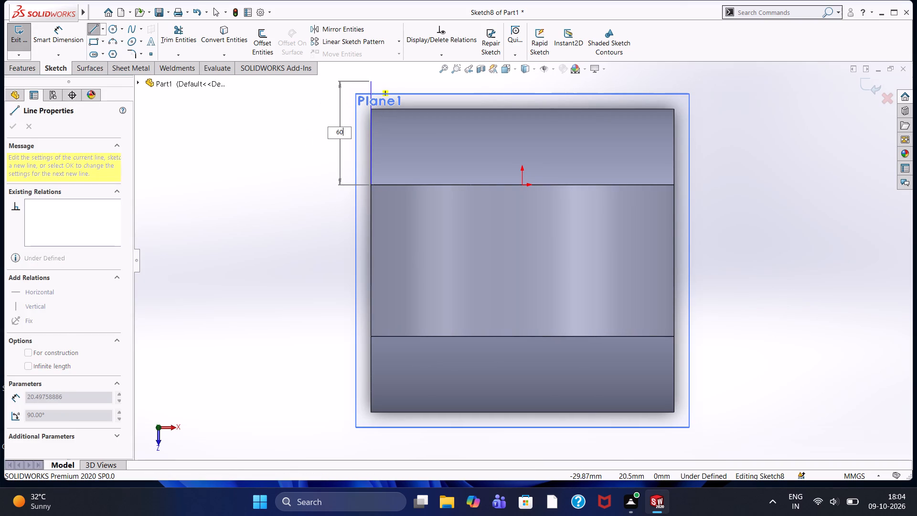
key(Return)
scroll(536, 64, up, 1)
scroll(510, 107, up, 2)
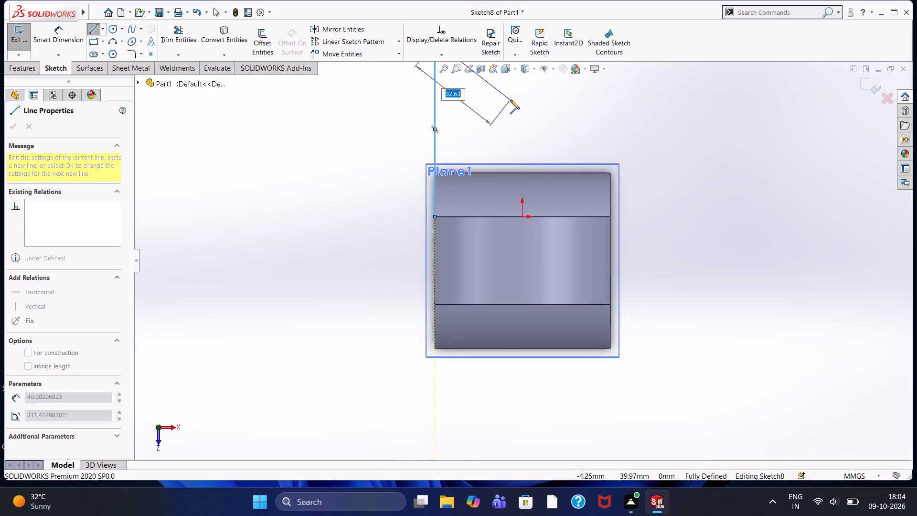
scroll(510, 100, up, 2)
text(60)
key(Return)
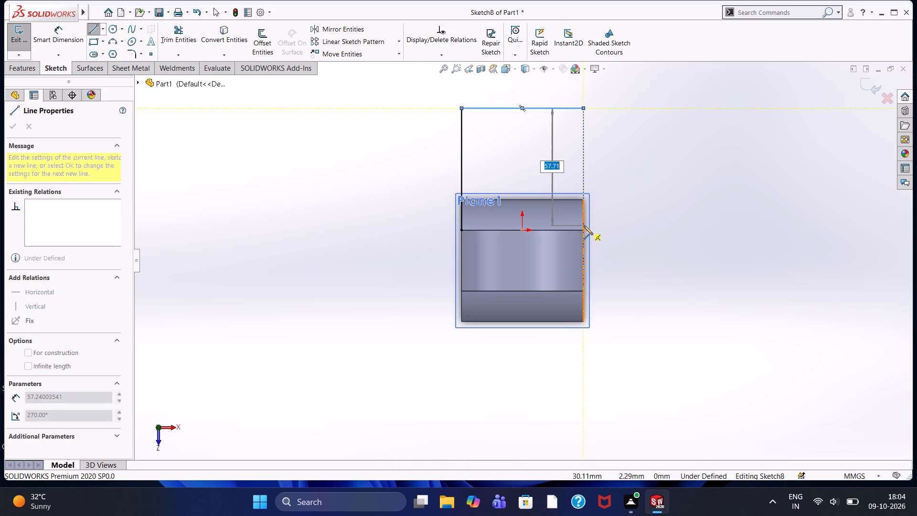
text(60)
key(Return)
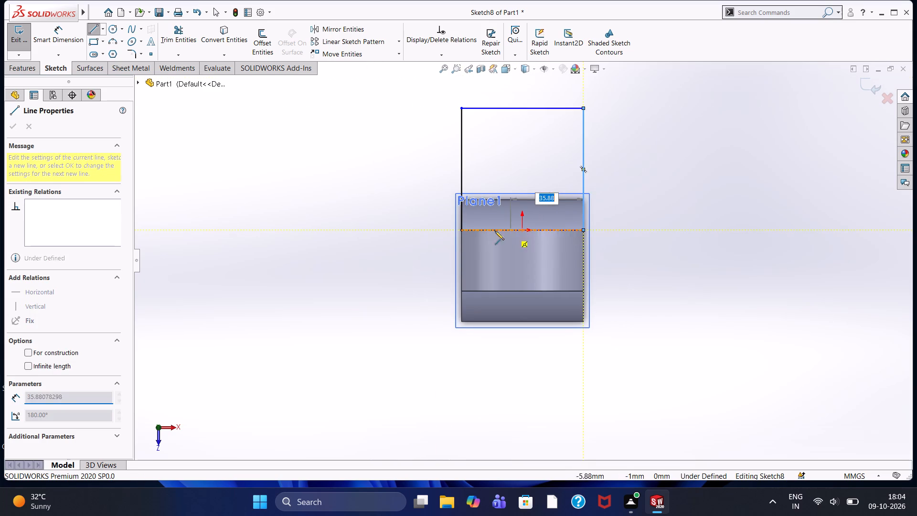
click(461, 230)
right_click(357, 153)
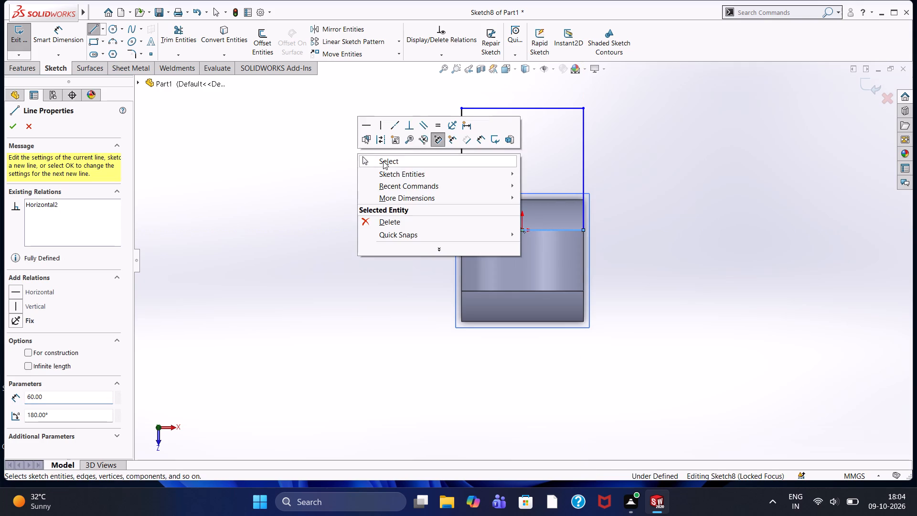
click(383, 161)
Delete the square's outer side, the one opposite the plate.
click(491, 108)
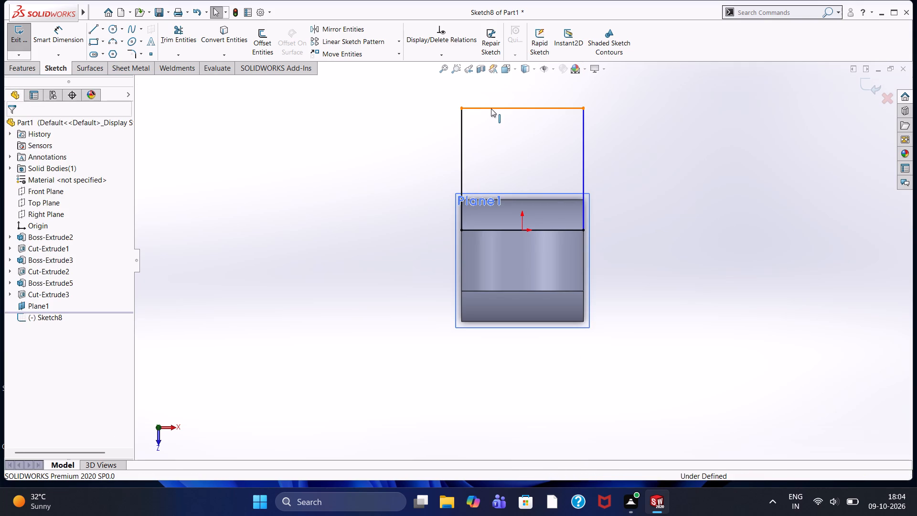
key(Delete)
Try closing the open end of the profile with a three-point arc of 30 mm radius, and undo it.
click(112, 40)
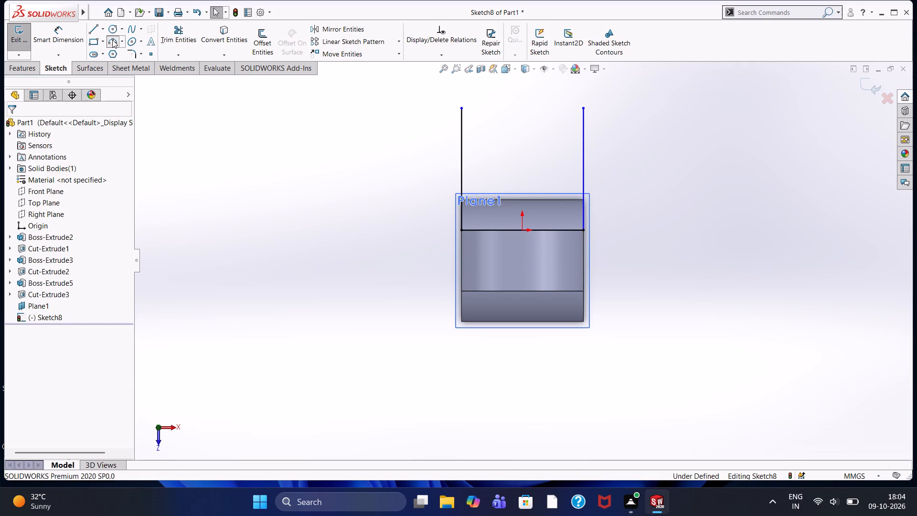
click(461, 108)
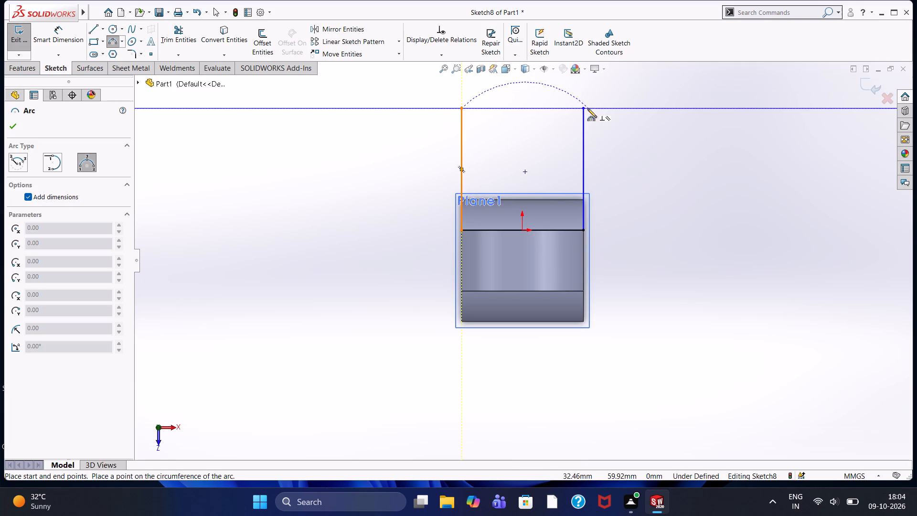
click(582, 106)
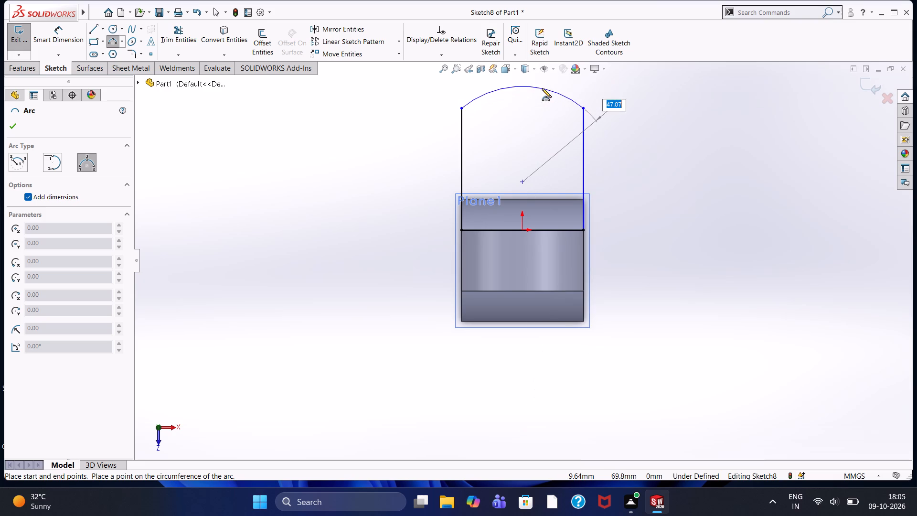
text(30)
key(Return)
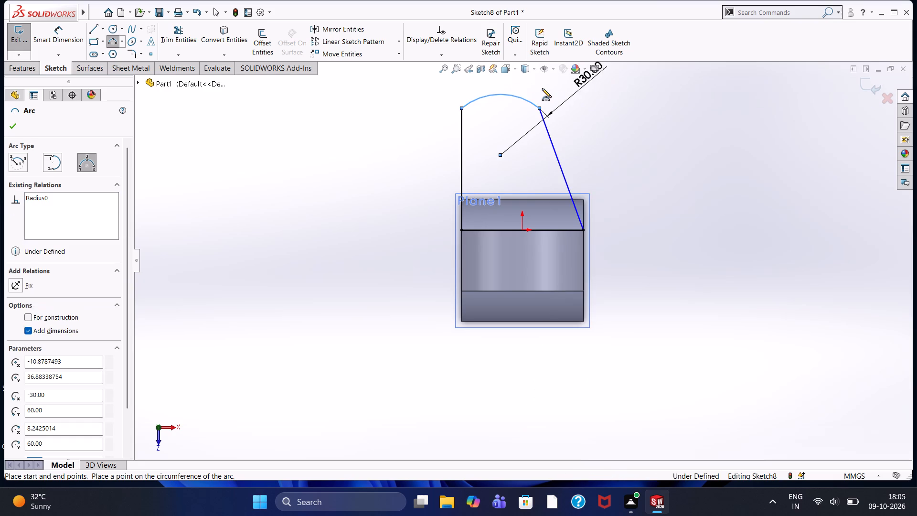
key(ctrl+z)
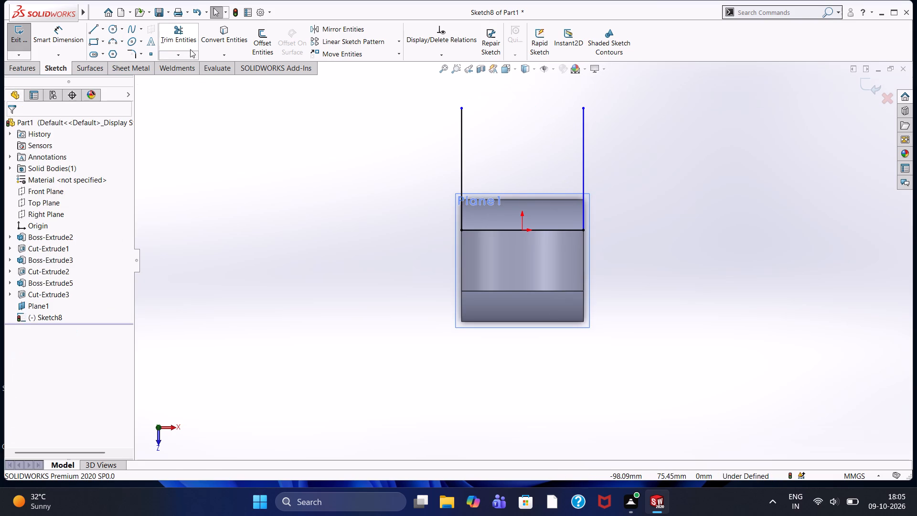
Close the profile's open end with a semicircle-like three-point arc of 30 mm radius between the two side lines' endpoints.
click(113, 42)
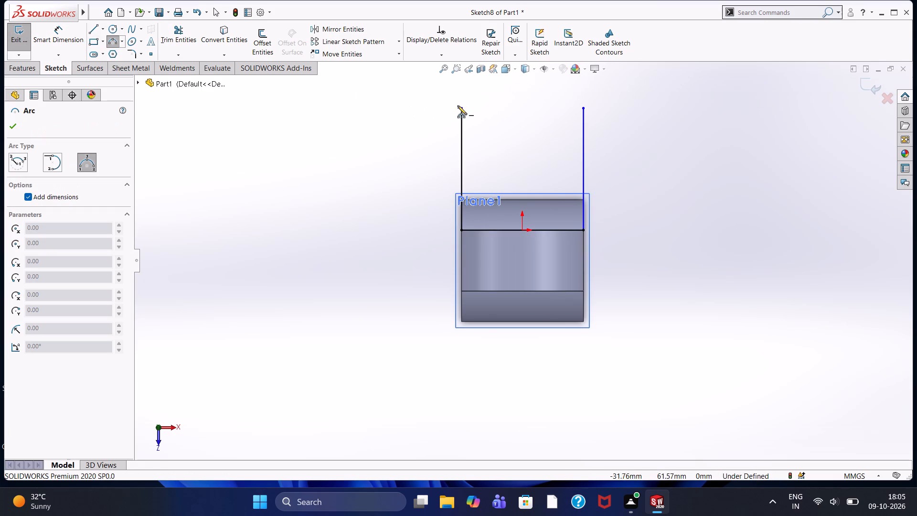
click(464, 108)
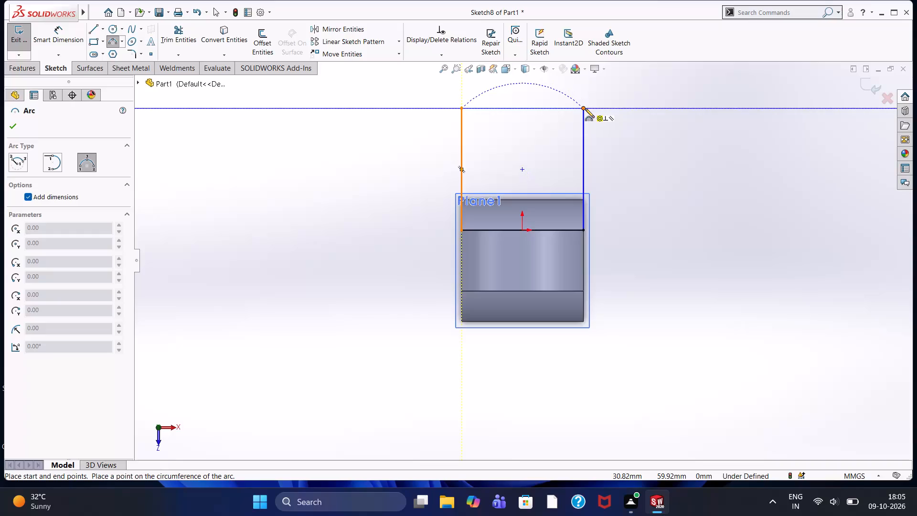
click(585, 108)
scroll(545, 78, up, 1)
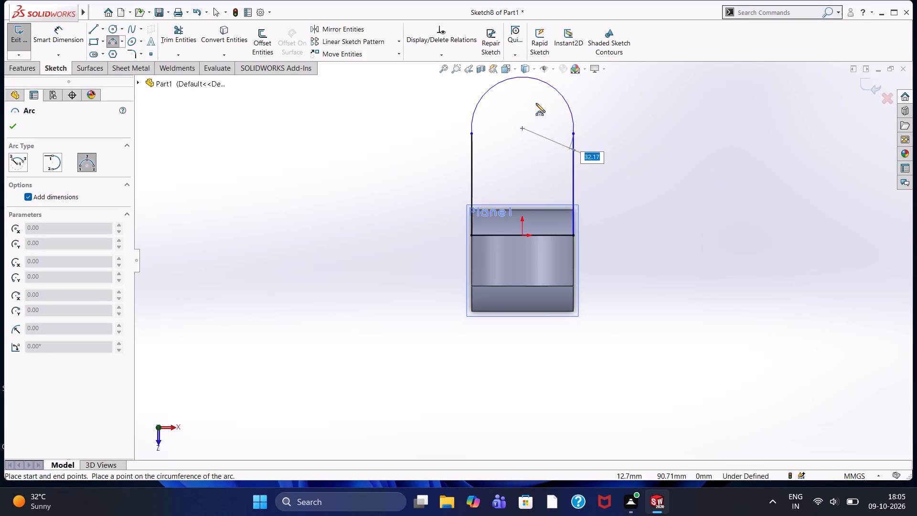
text(30)
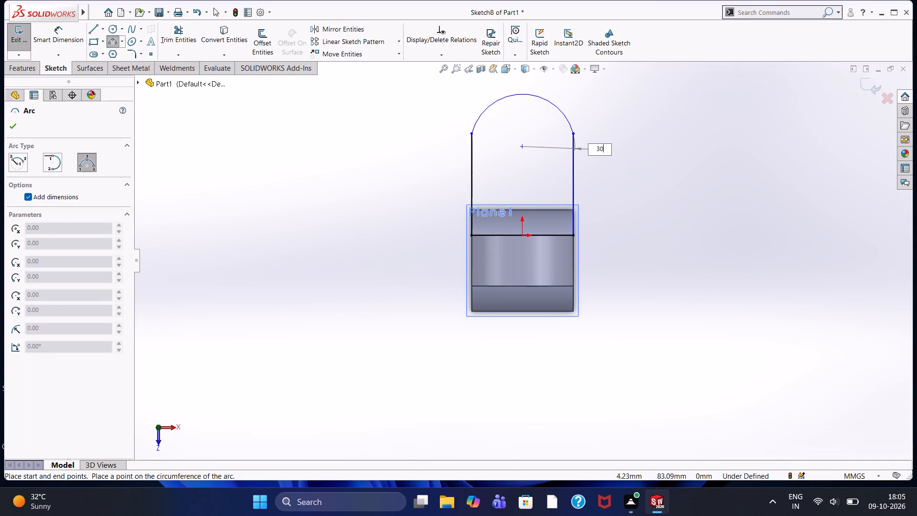
key(Return)
key(Escape)
Extrude the round-ended lug profile 15 mm from the offset plane as a blind boss merged with the body.
middle_drag(370, 166, 302, 140)
click(32, 69)
click(21, 42)
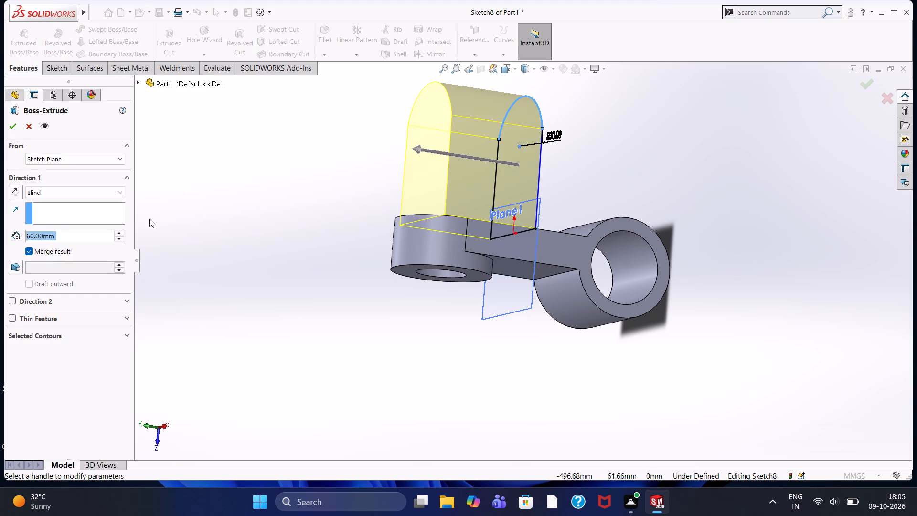
key(1)
key(5)
key(Return)
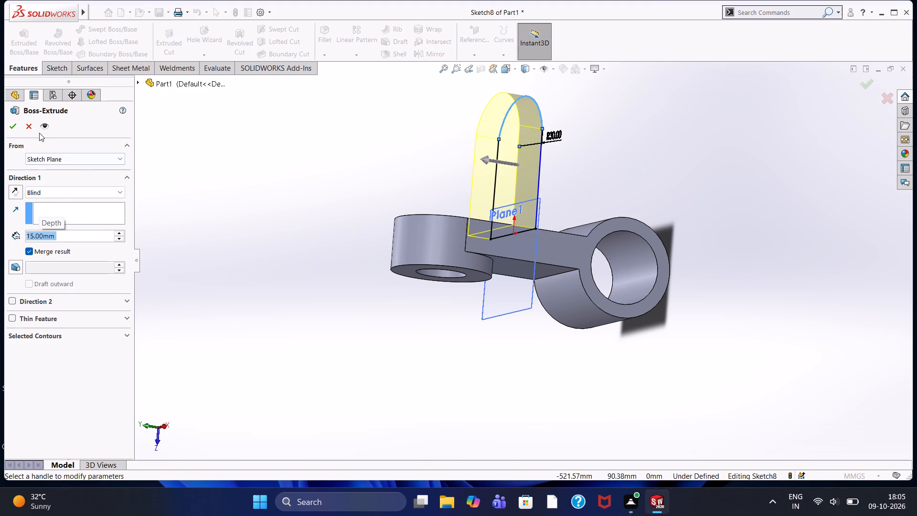
click(14, 121)
click(256, 232)
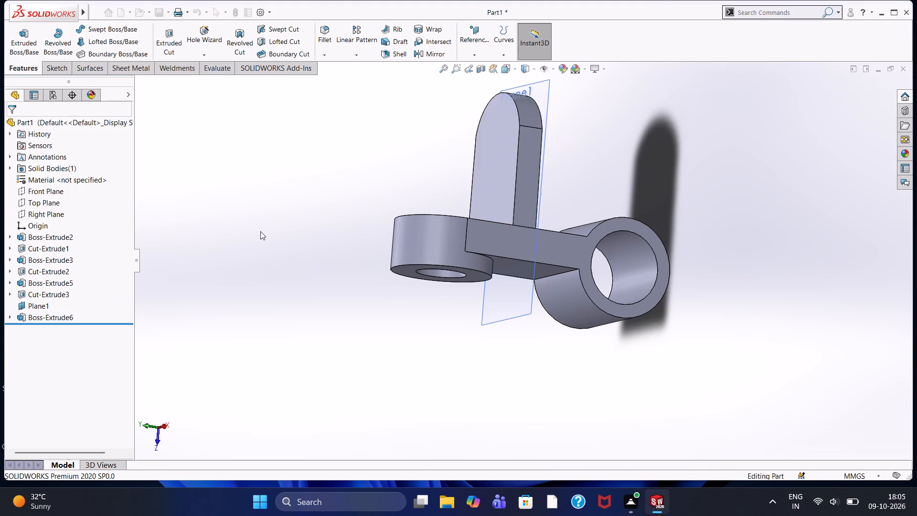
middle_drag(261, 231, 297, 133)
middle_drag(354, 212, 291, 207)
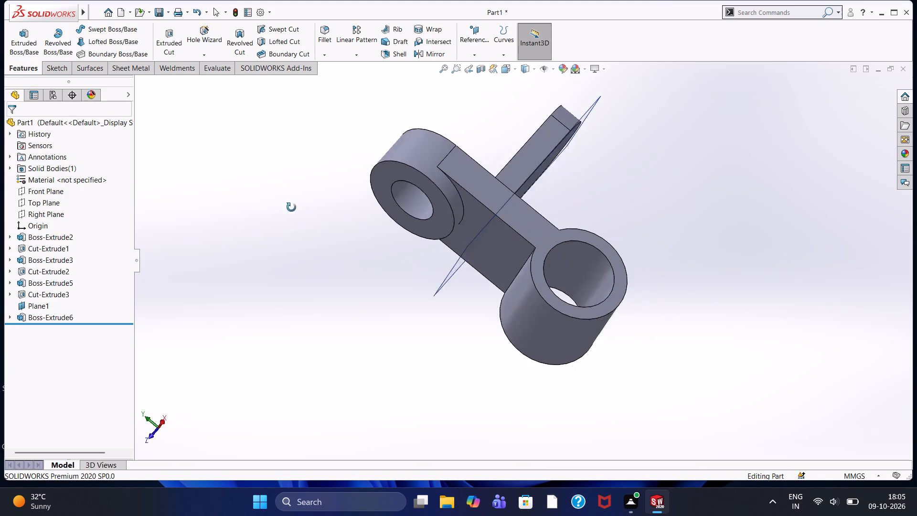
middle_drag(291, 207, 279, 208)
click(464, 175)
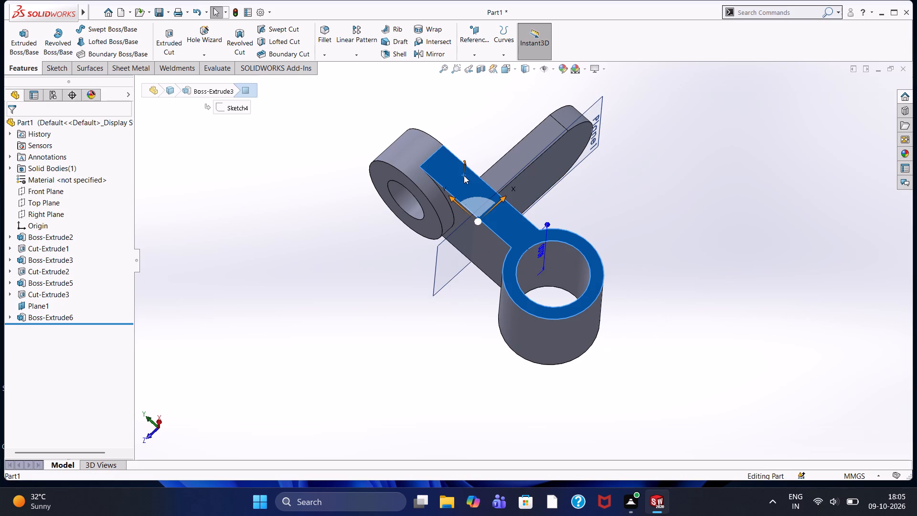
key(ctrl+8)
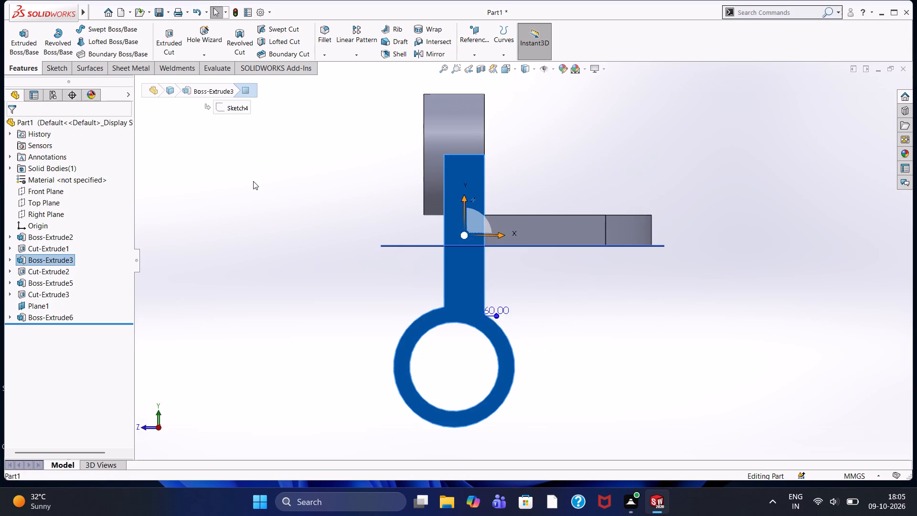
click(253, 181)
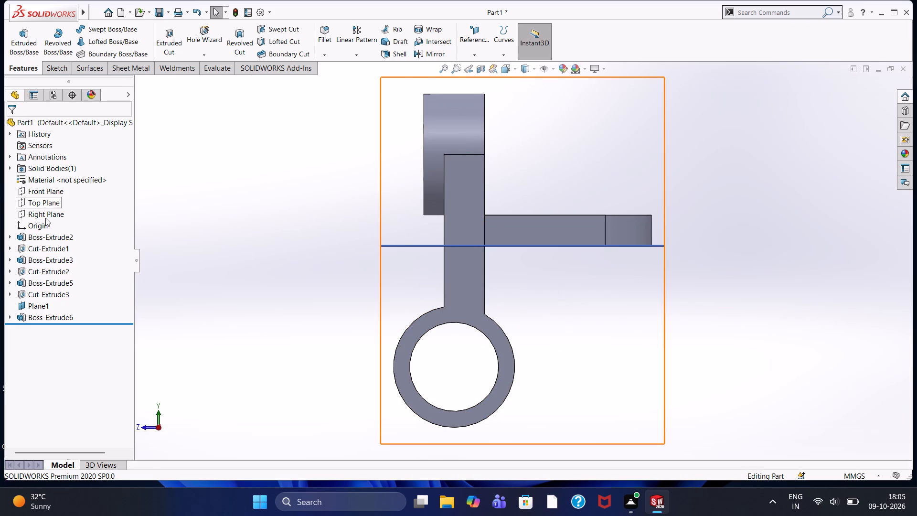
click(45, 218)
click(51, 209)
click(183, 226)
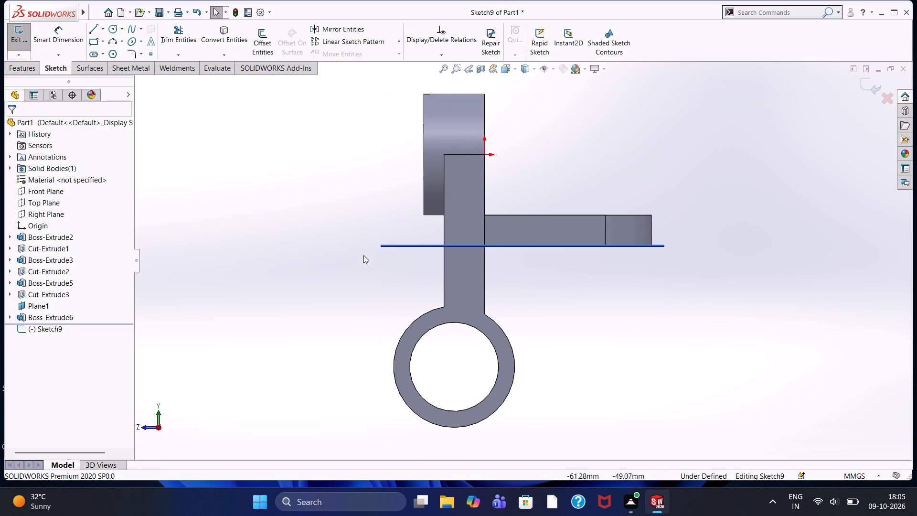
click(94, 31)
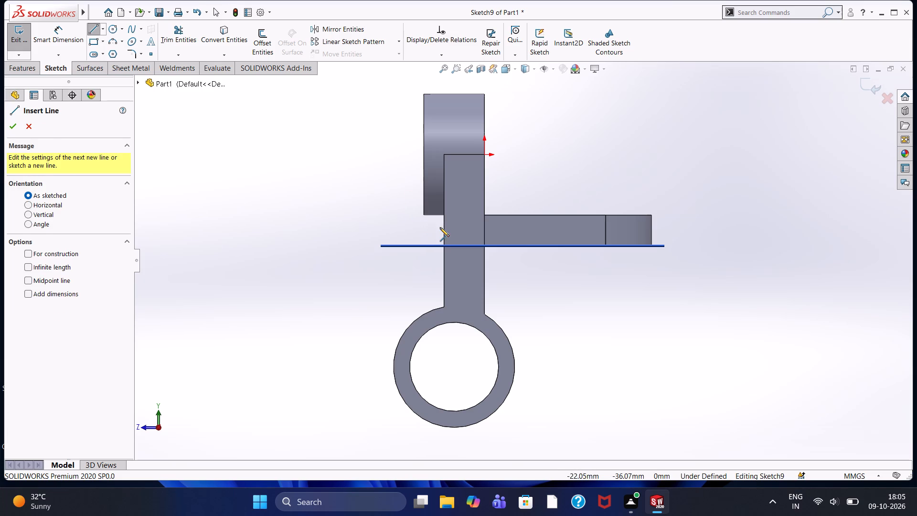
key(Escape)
Hide Plane1, the offset plane used for the lug.
middle_drag(357, 178, 363, 262)
right_click(402, 258)
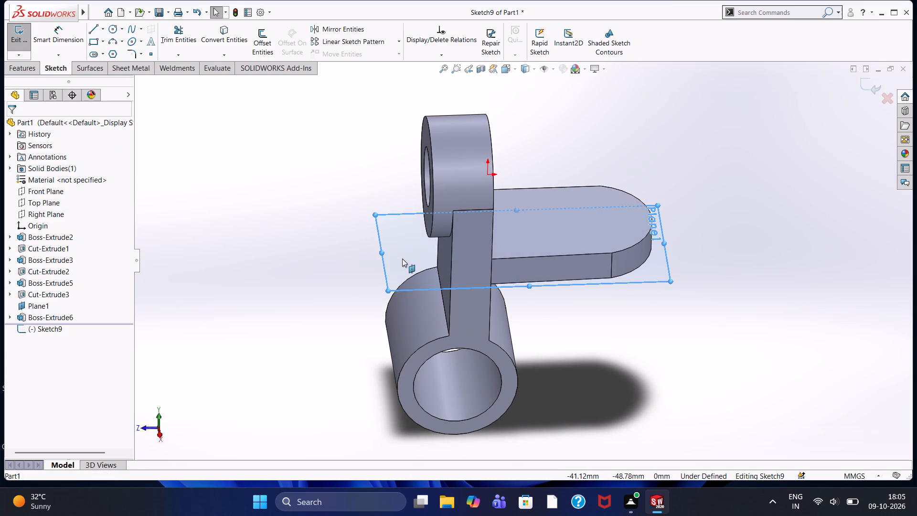
key(Escape)
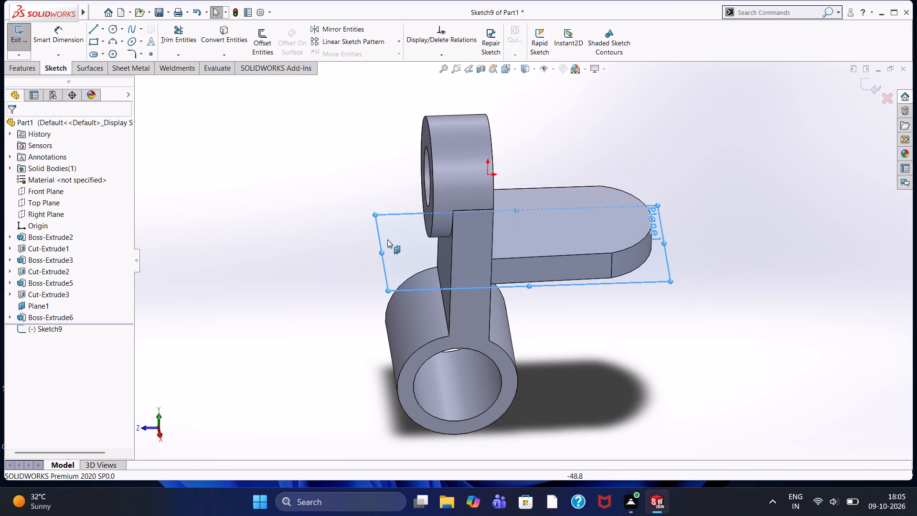
click(387, 239)
right_click(40, 305)
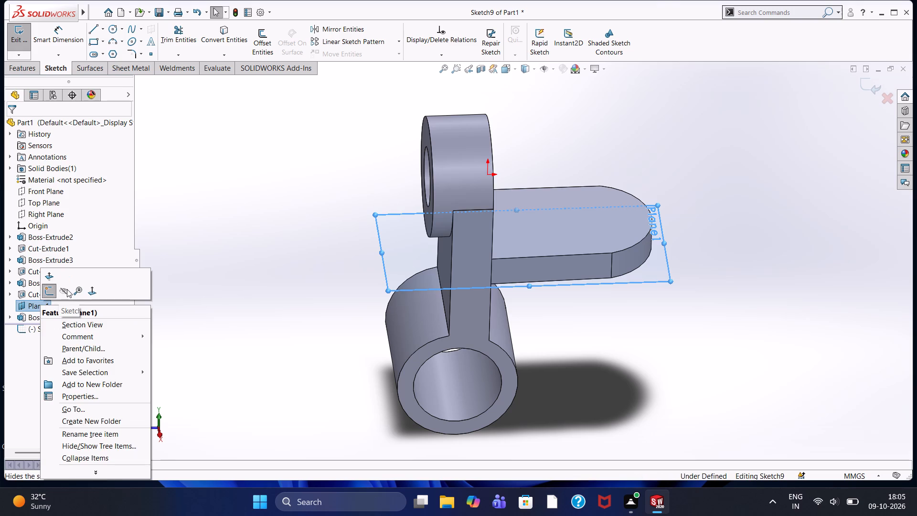
click(66, 289)
click(257, 259)
On the Right Plane, sketch a slanted line from the ring's lower edge to the outer circle of the crosswise cylinder.
middle_drag(294, 244, 286, 212)
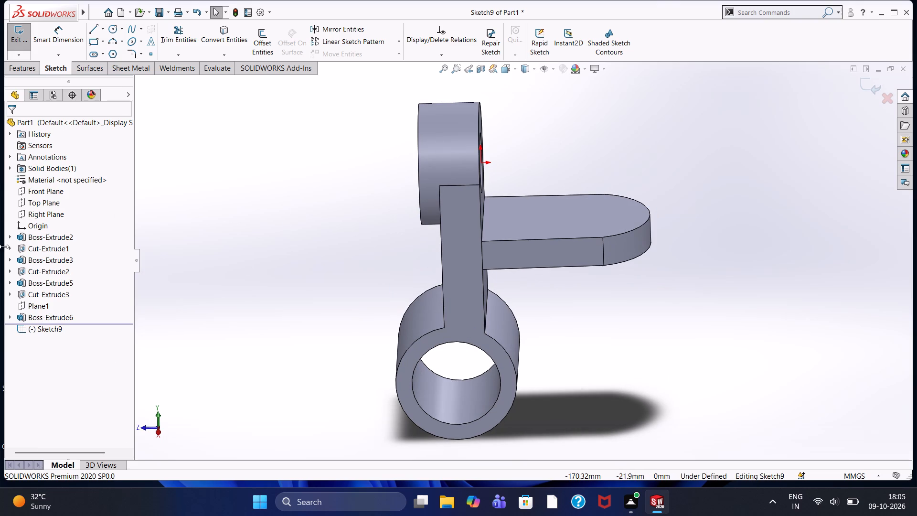
click(42, 214)
click(50, 202)
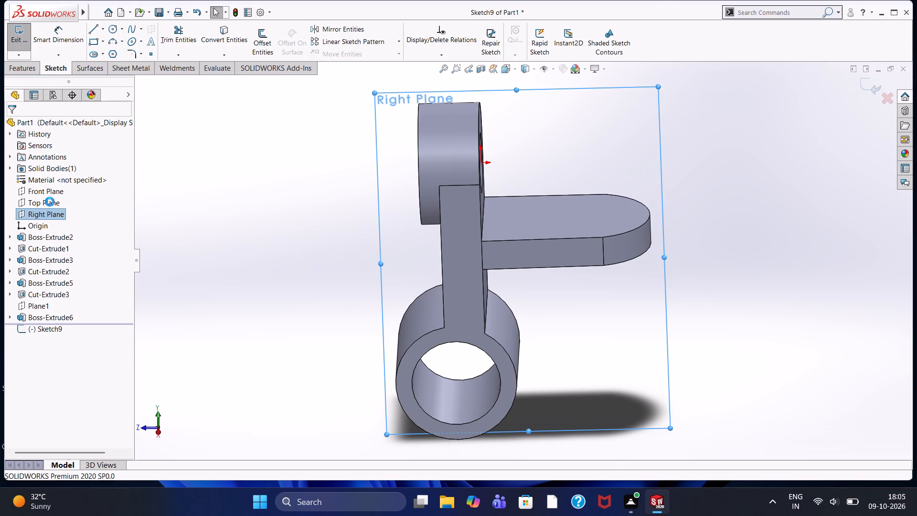
click(47, 211)
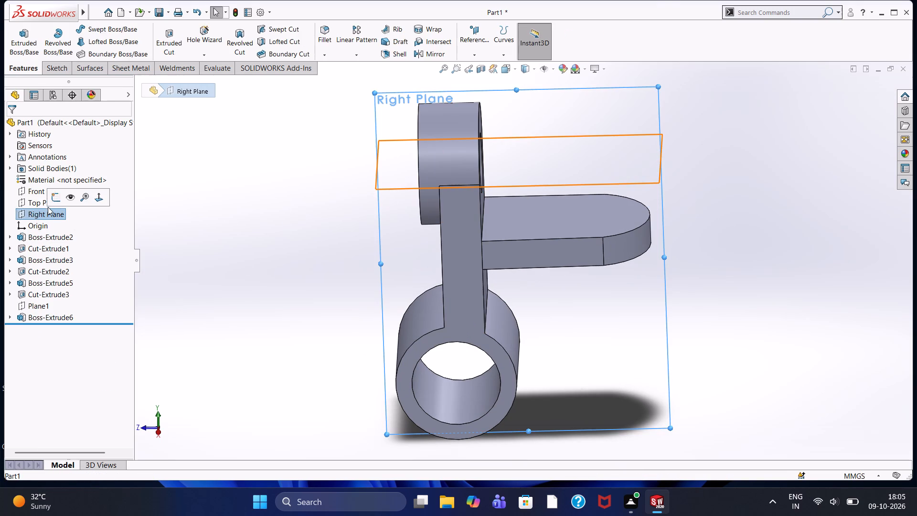
click(56, 198)
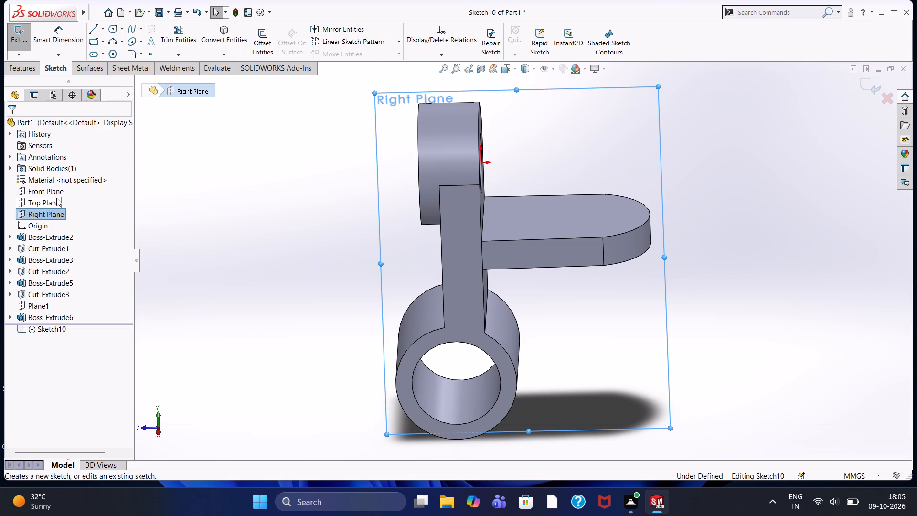
key(ctrl+8)
click(57, 172)
click(219, 193)
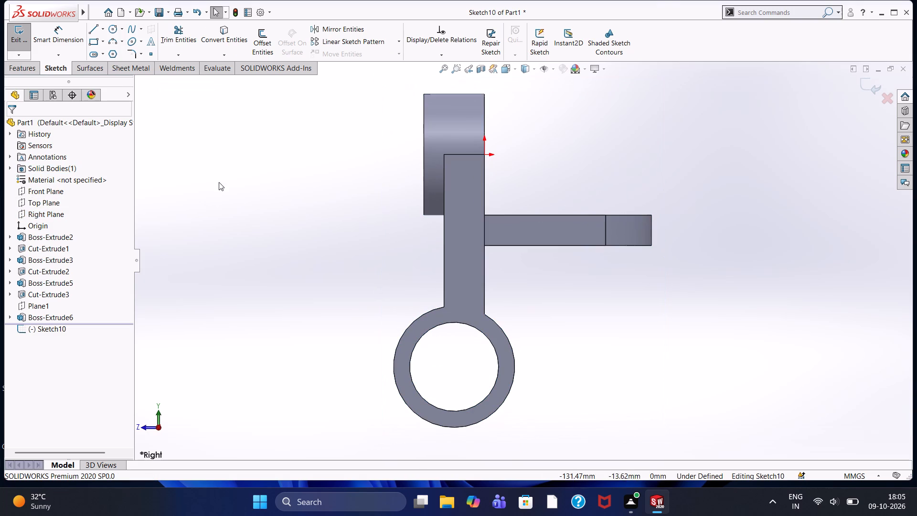
click(86, 31)
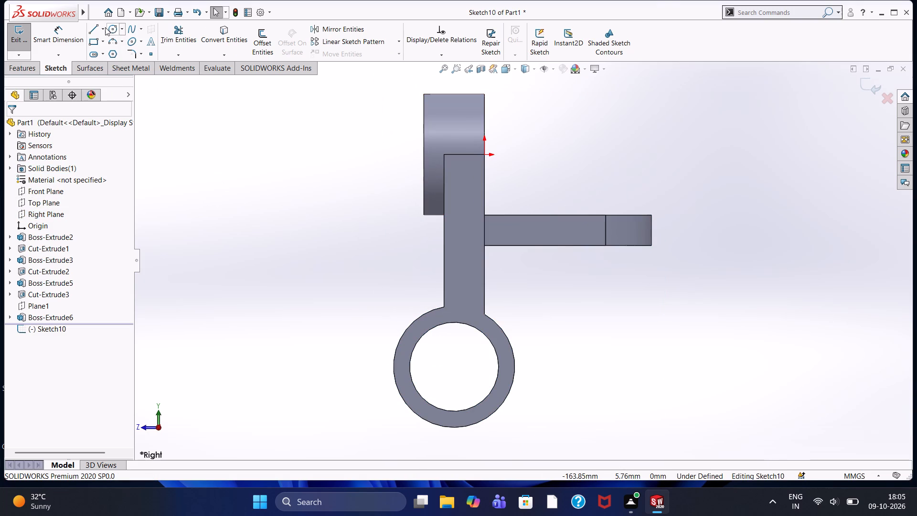
click(92, 27)
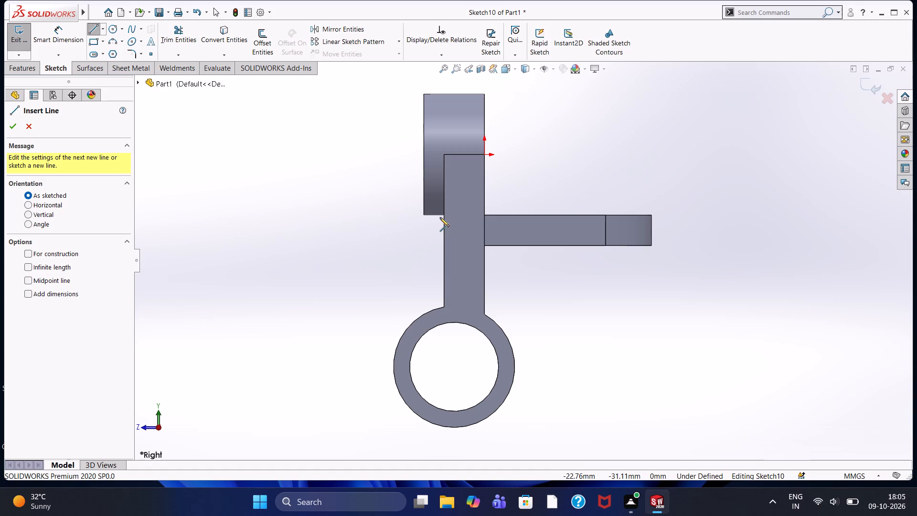
click(434, 215)
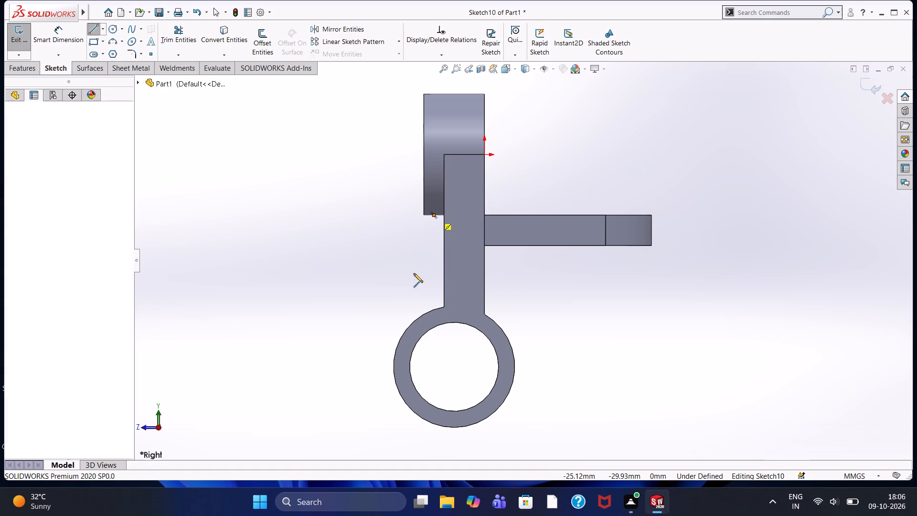
click(403, 333)
right_click(317, 263)
click(331, 279)
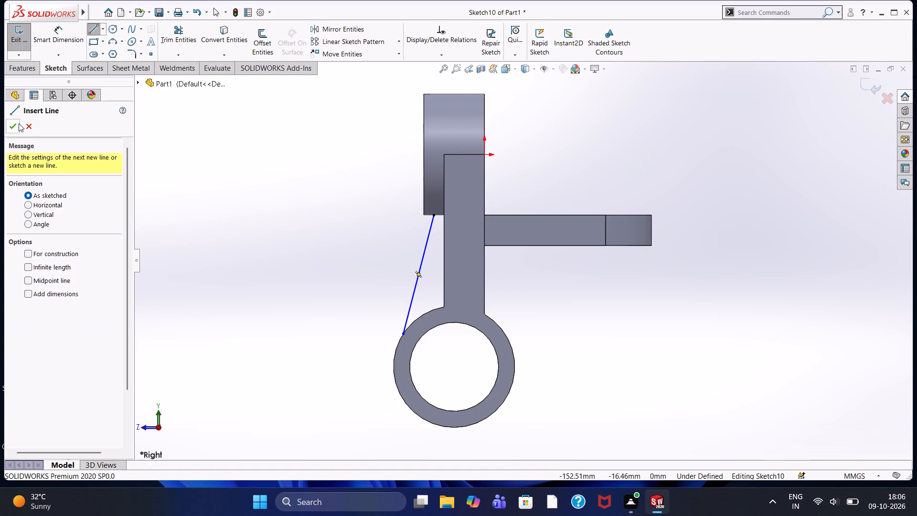
click(19, 123)
Create a 12 mm thick rib from the slanted line, thickened on both sides, with the material side flipped toward the plate.
click(10, 71)
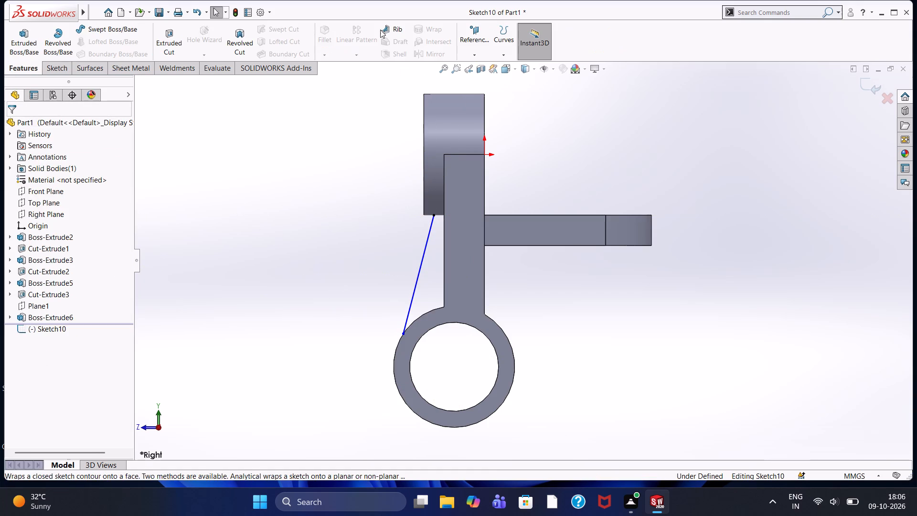
click(385, 30)
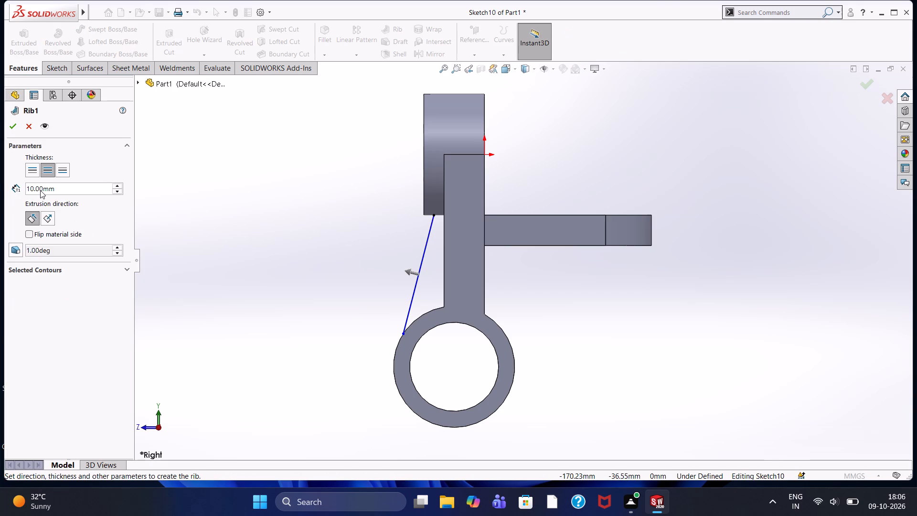
drag(60, 188, 0, 183)
text(12)
key(Return)
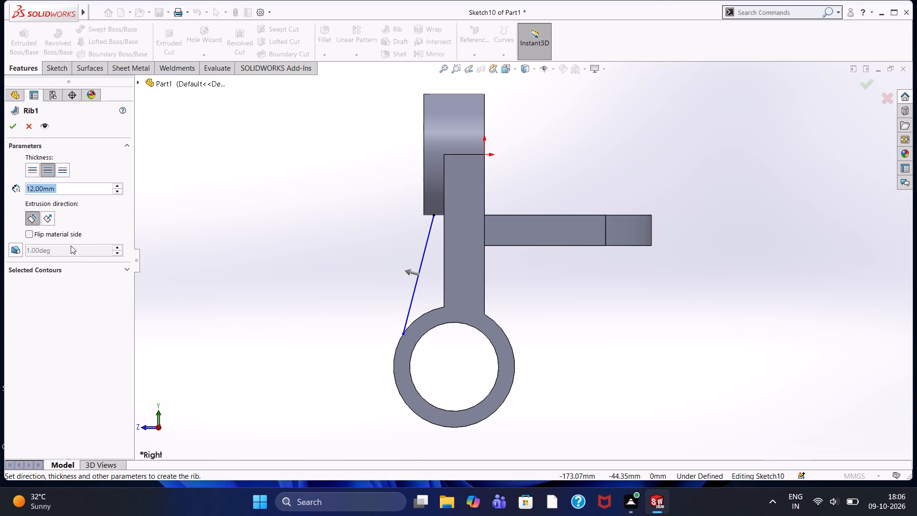
click(69, 230)
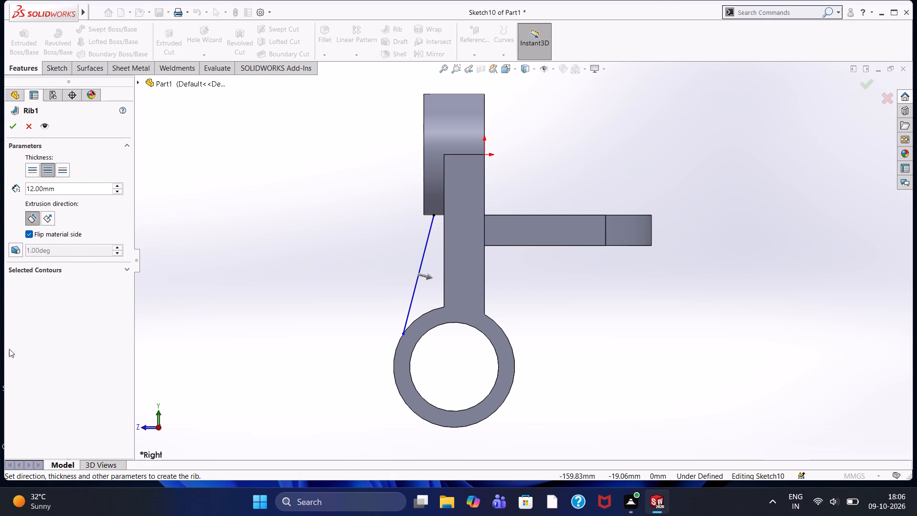
click(15, 129)
click(379, 227)
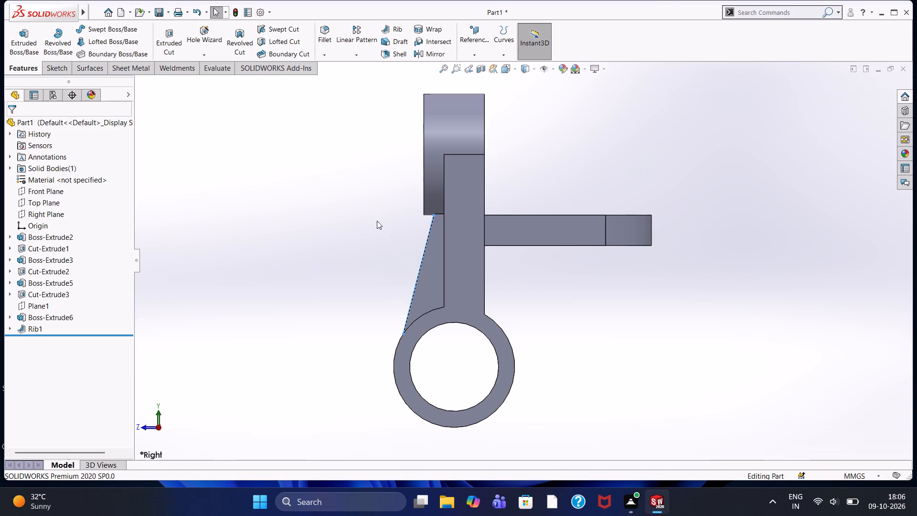
On the lug's flat face beside the ring, sketch a 30 mm diameter circle near the centre of the rounded end.
middle_drag(375, 212, 381, 342)
click(617, 228)
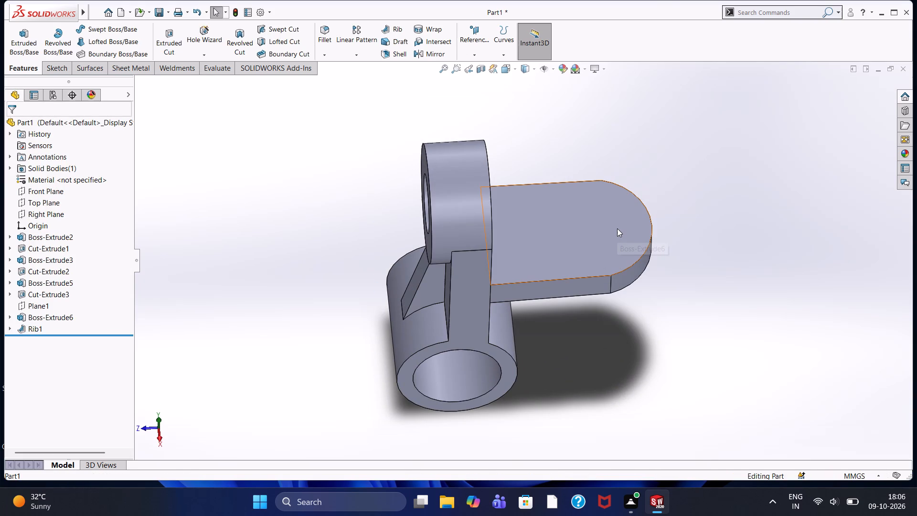
key(ctrl+8)
click(403, 155)
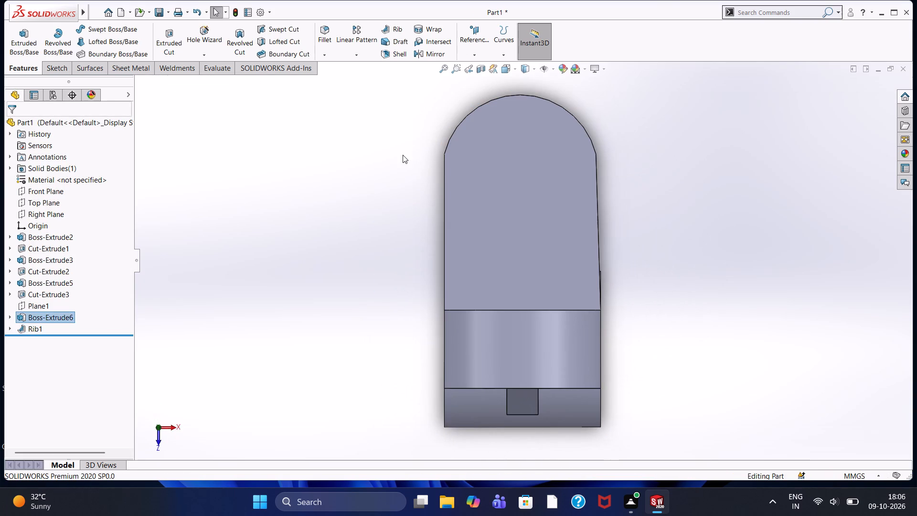
click(61, 74)
click(487, 183)
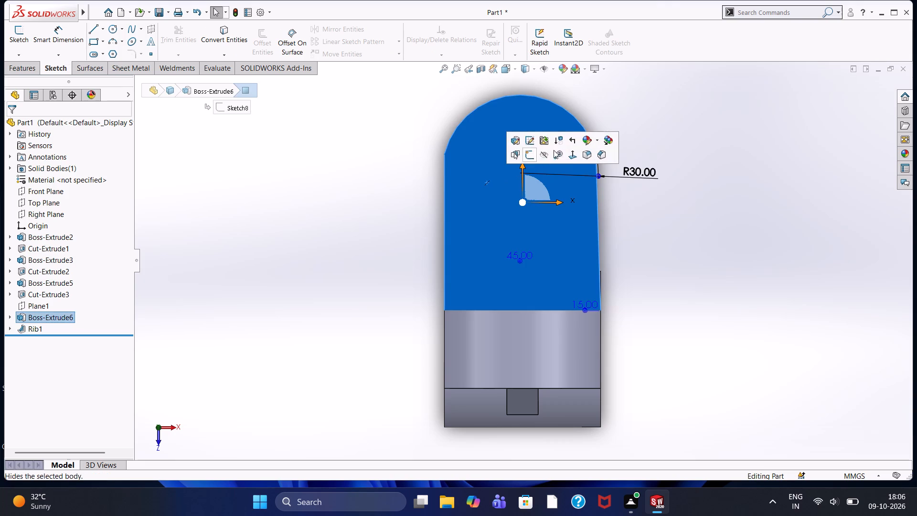
click(528, 155)
click(187, 119)
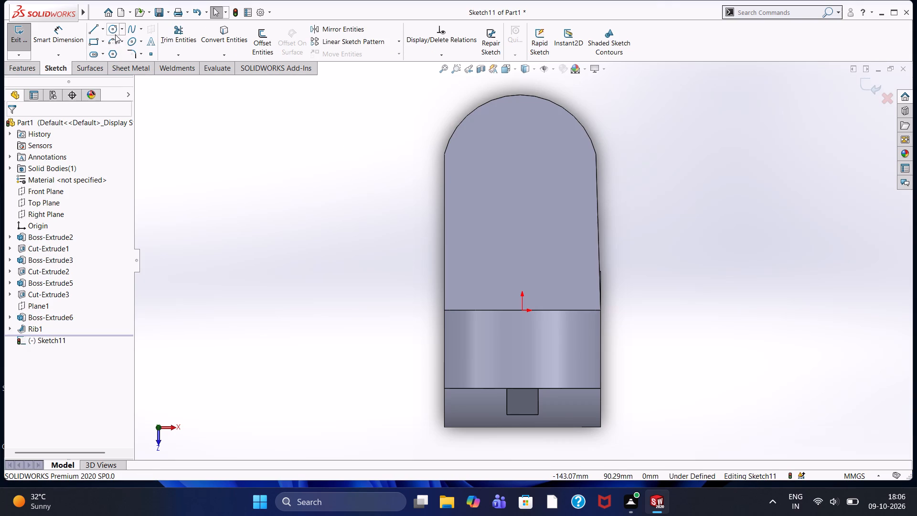
click(113, 31)
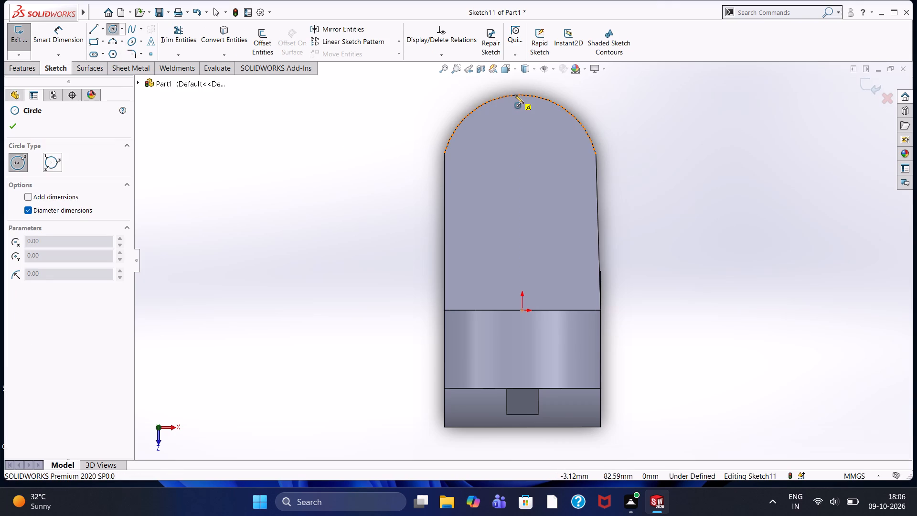
click(521, 172)
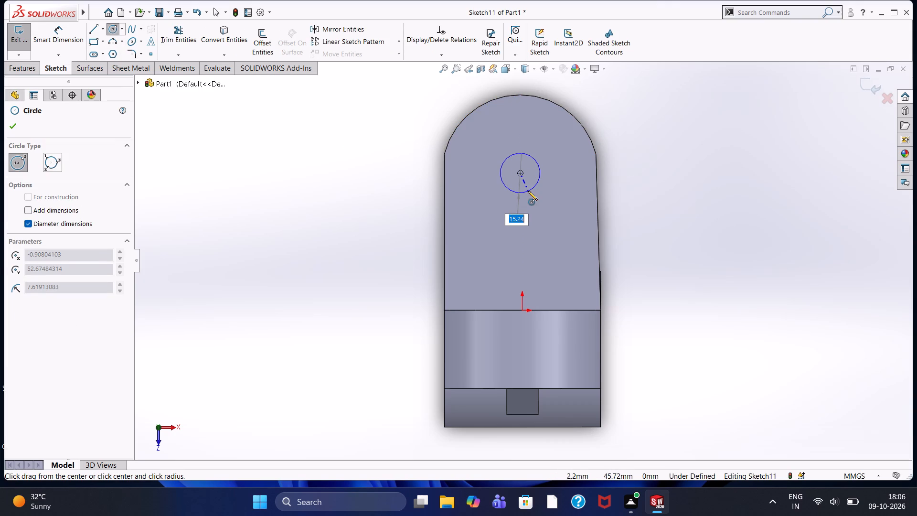
key(3)
key(0)
key(Return)
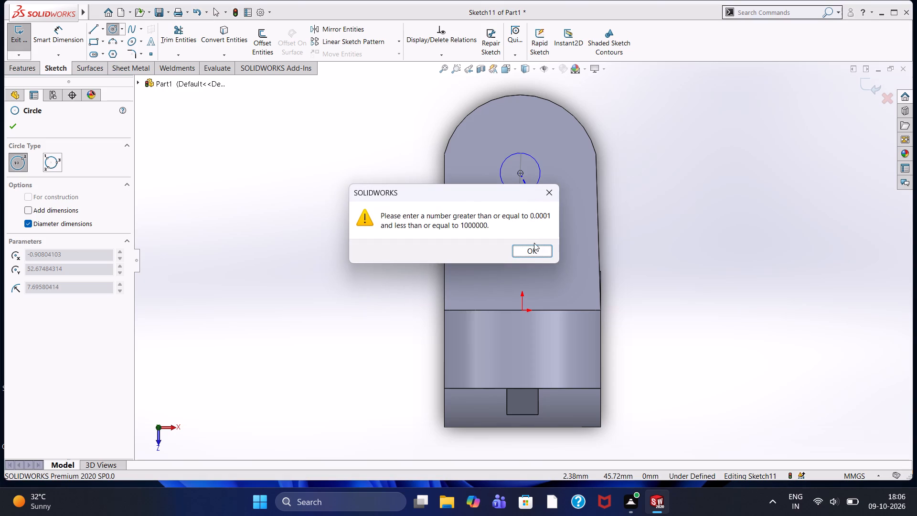
click(533, 255)
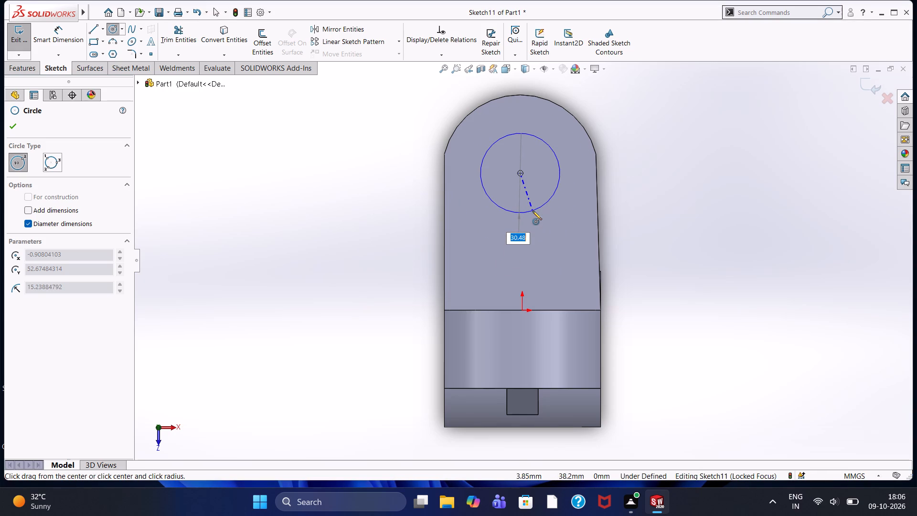
text(30)
key(Return)
key(Escape)
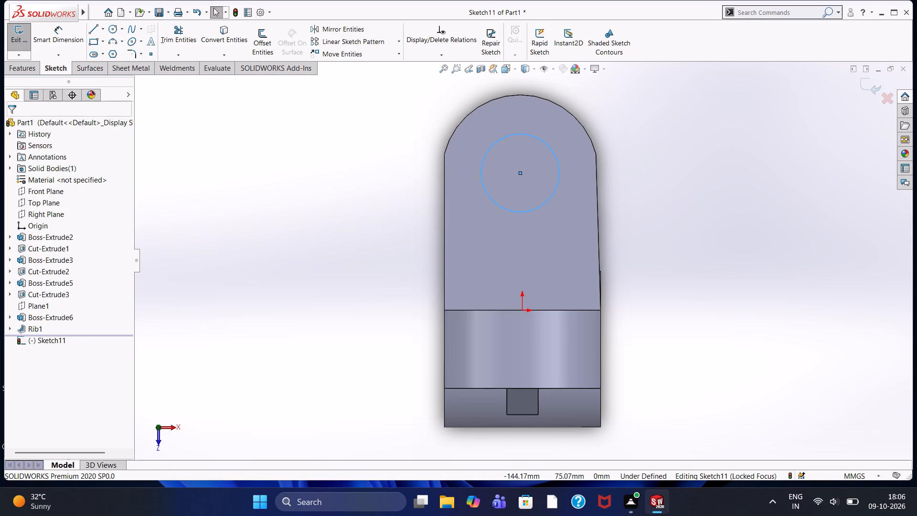
Cut the 30 mm circle Through All to make the hole in the lug's rounded end.
click(11, 69)
click(161, 44)
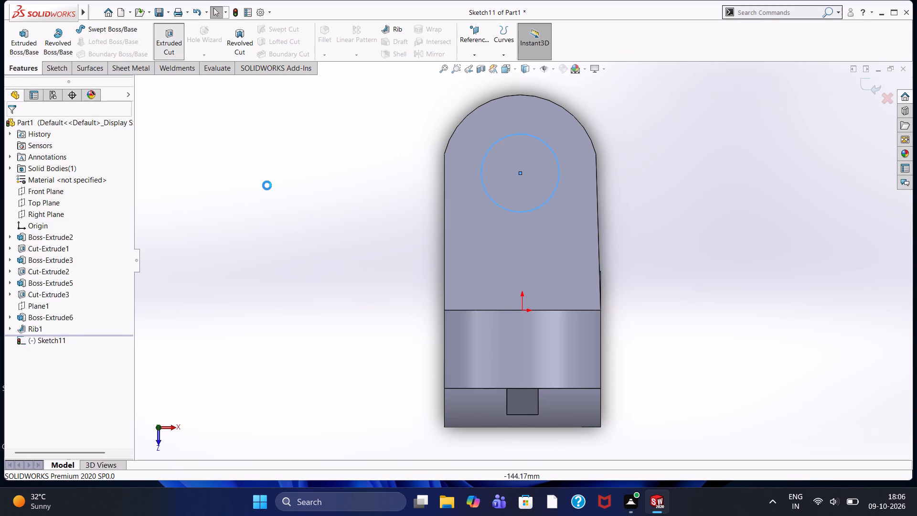
click(46, 192)
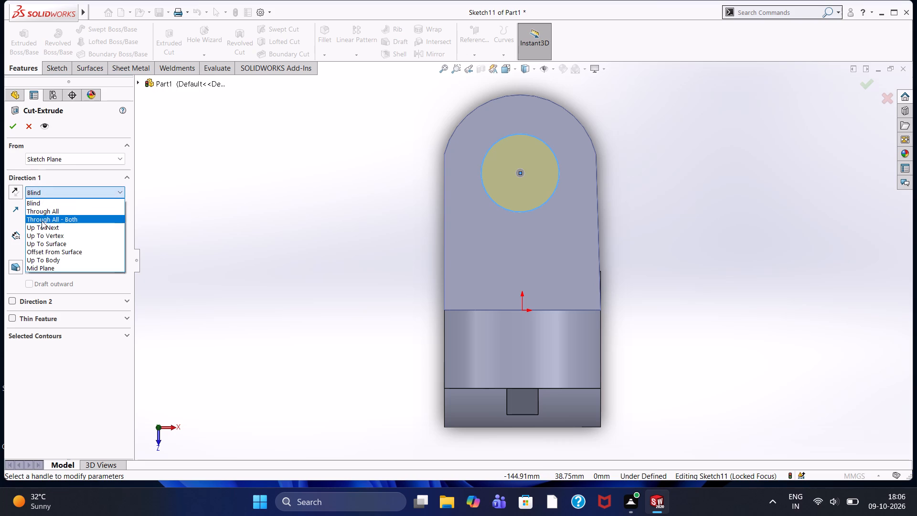
click(43, 213)
click(10, 130)
click(324, 208)
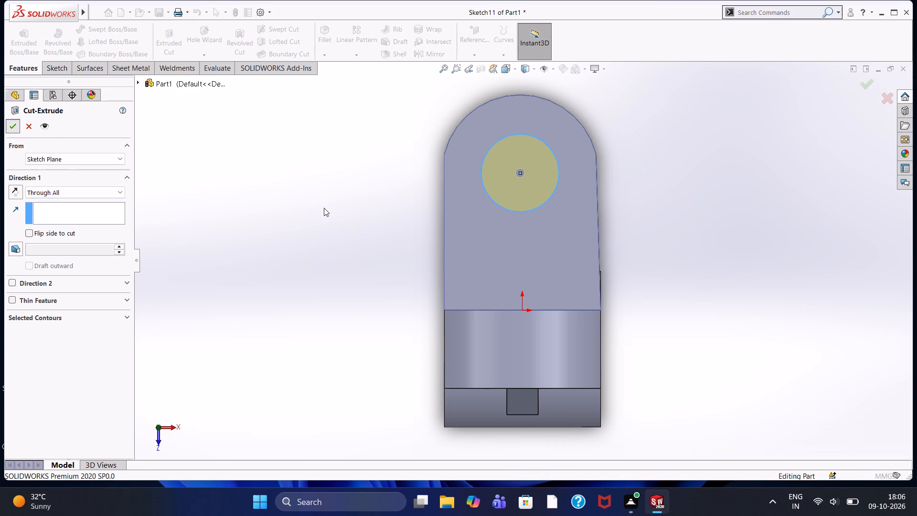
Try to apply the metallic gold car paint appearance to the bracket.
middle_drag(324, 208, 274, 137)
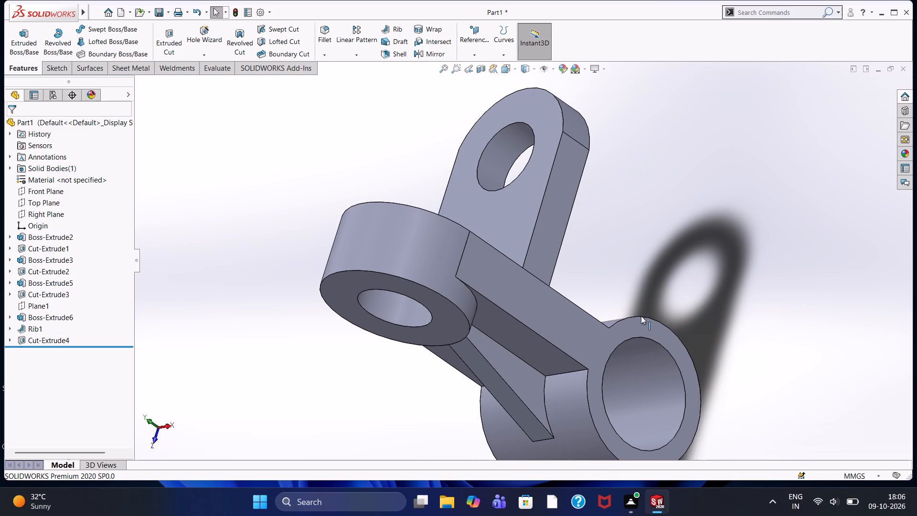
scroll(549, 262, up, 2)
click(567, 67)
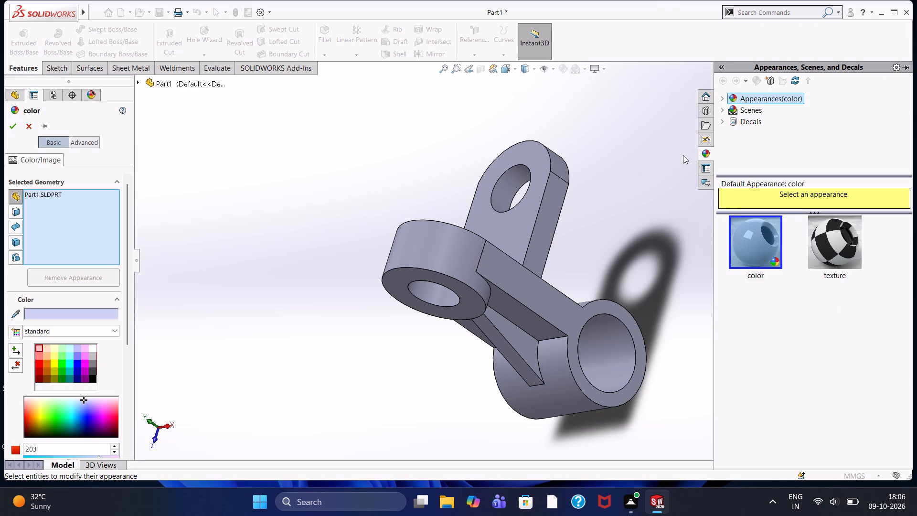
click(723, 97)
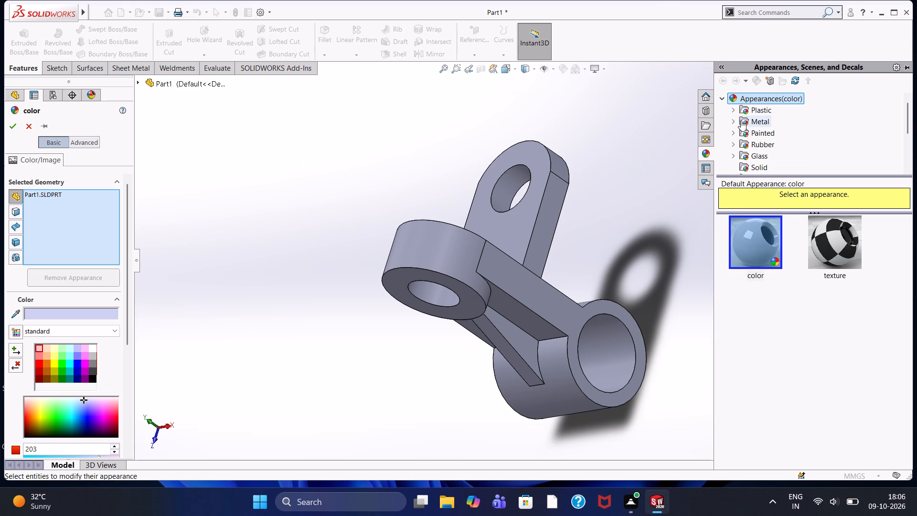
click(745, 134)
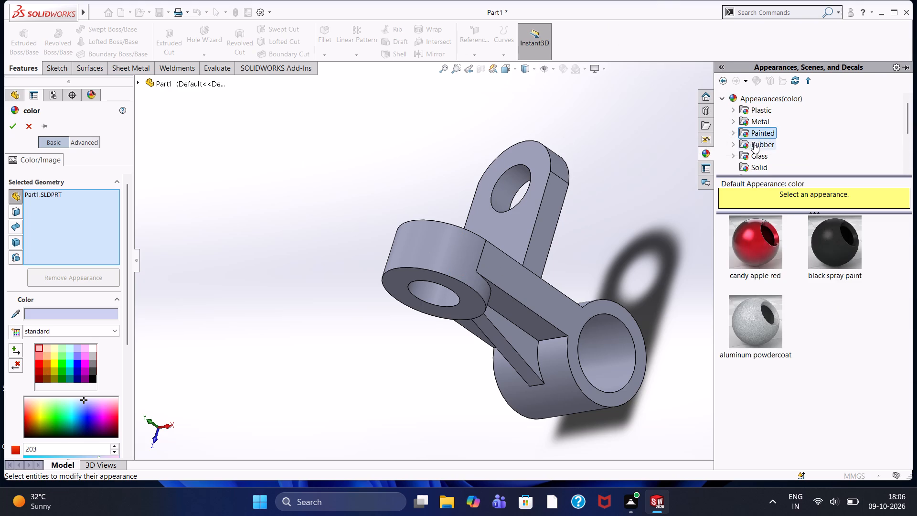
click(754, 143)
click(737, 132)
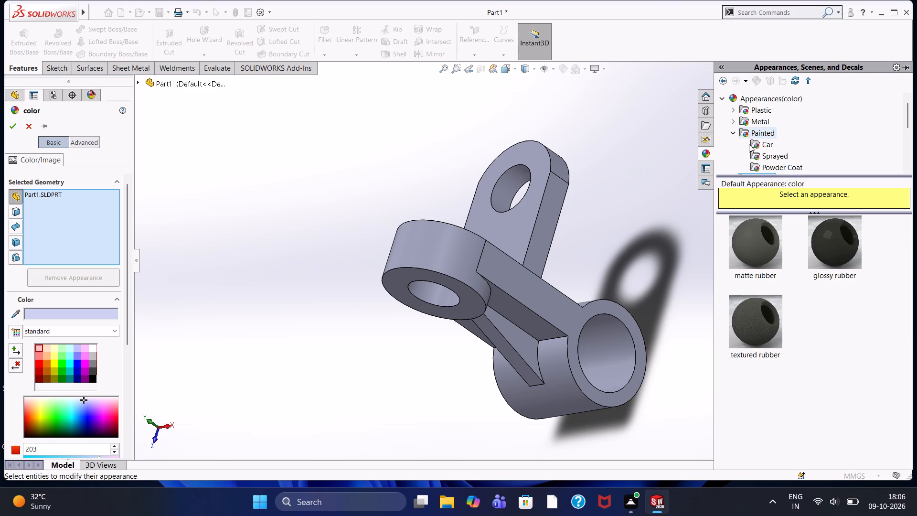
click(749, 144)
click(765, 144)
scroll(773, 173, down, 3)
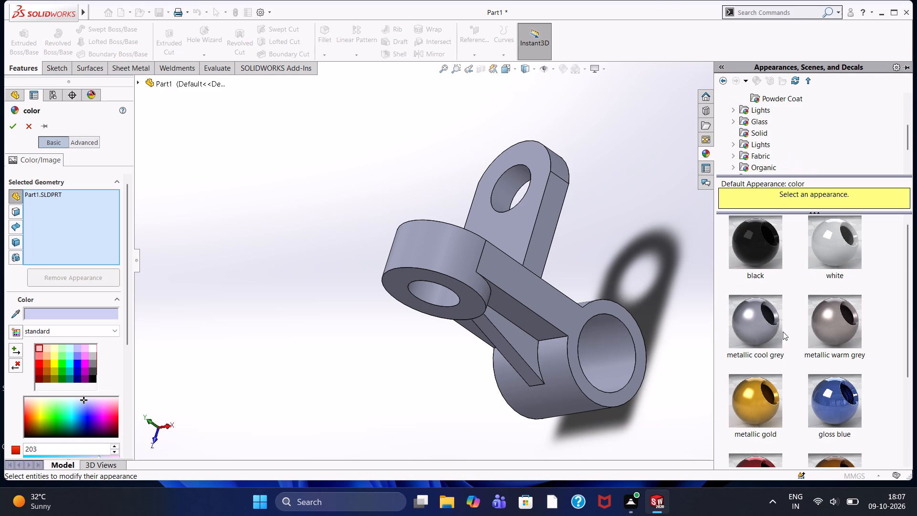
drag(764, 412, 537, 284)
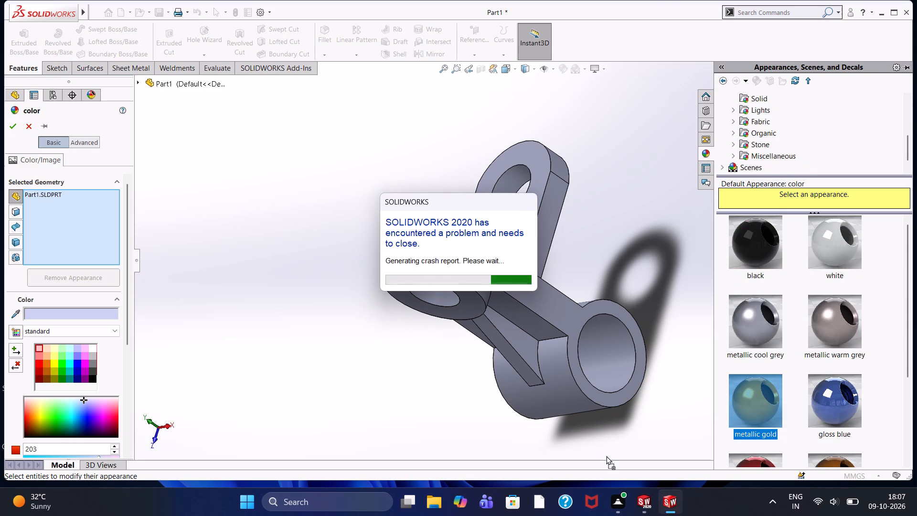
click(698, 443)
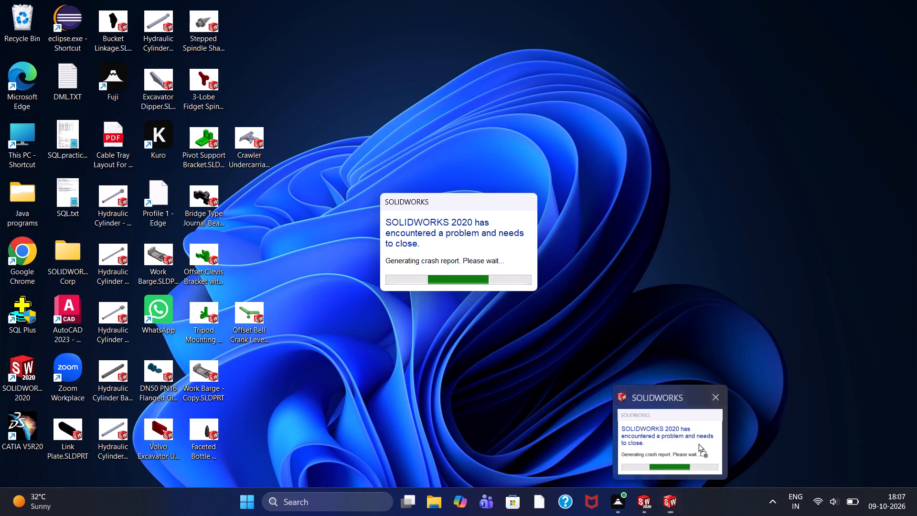
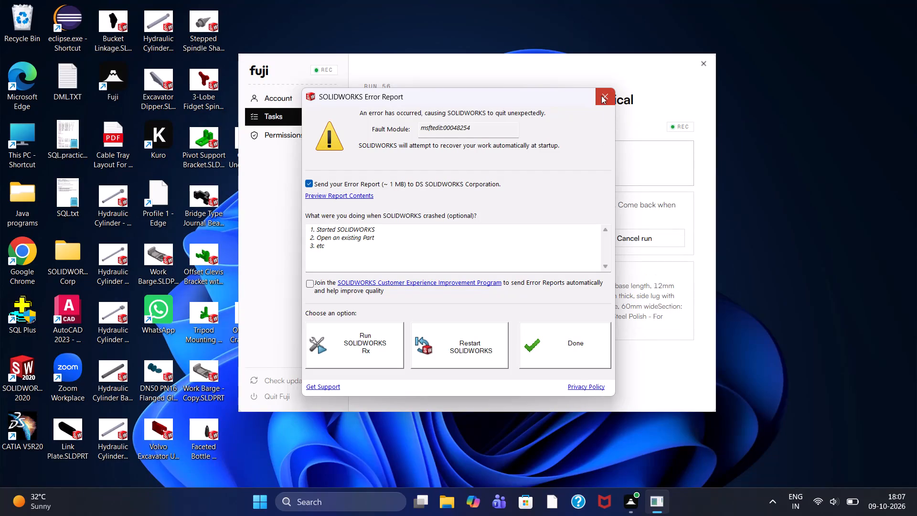
Close the SOLIDWORKS error report without restarting the program from it.
ctrl+click(601, 96)
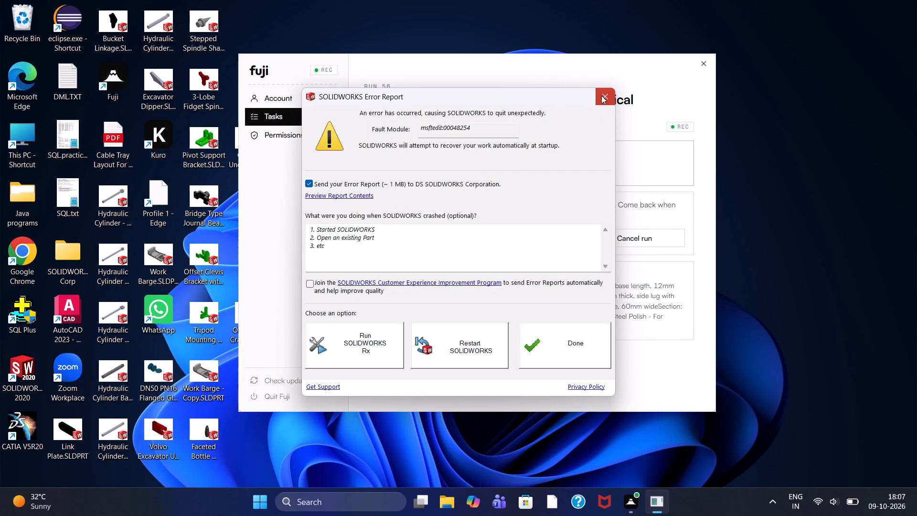
ctrl+click(601, 96)
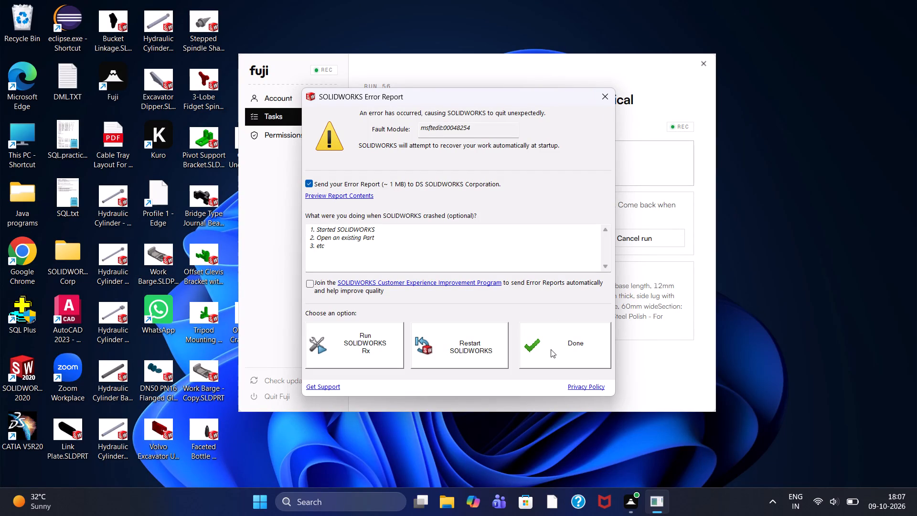
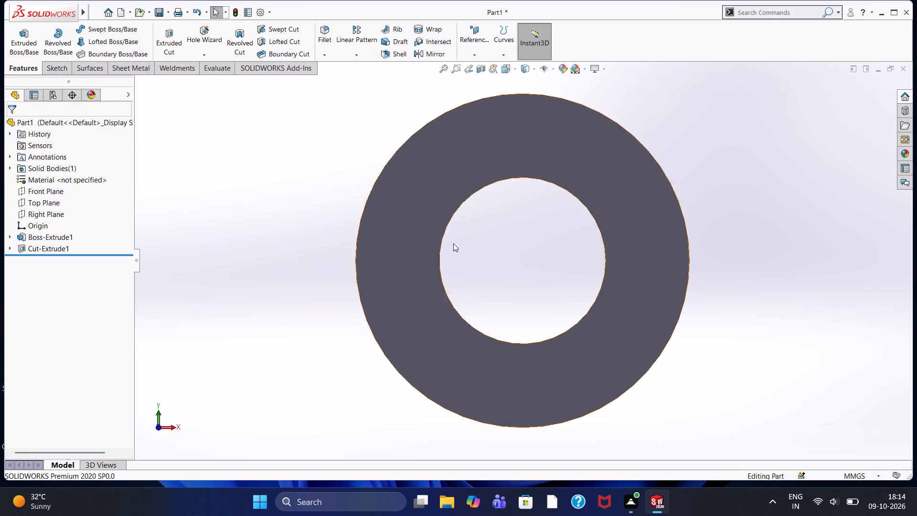
On the Right Plane, sketch lines 10 mm inward from the ring's front midpoint, 80 mm down, 20 mm back, and up to the origin.
ctrl+click(38, 217)
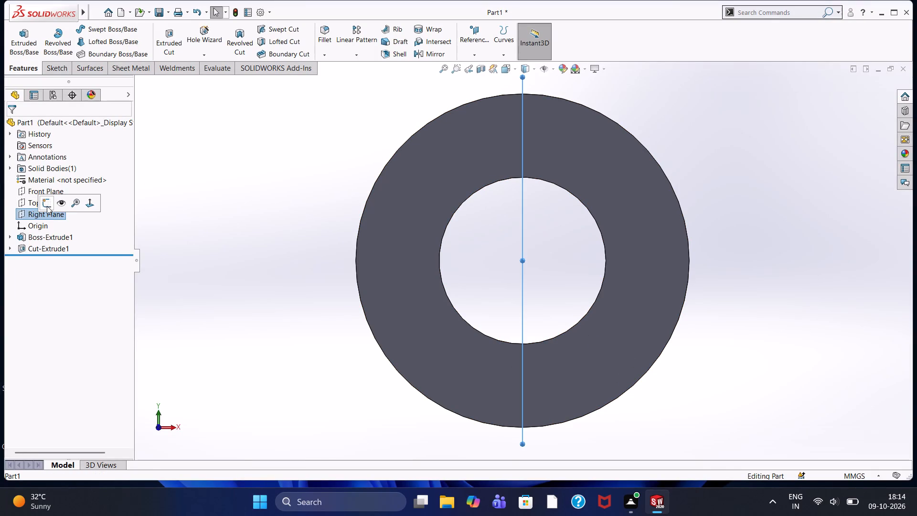
ctrl+click(47, 204)
key(ctrl+8)
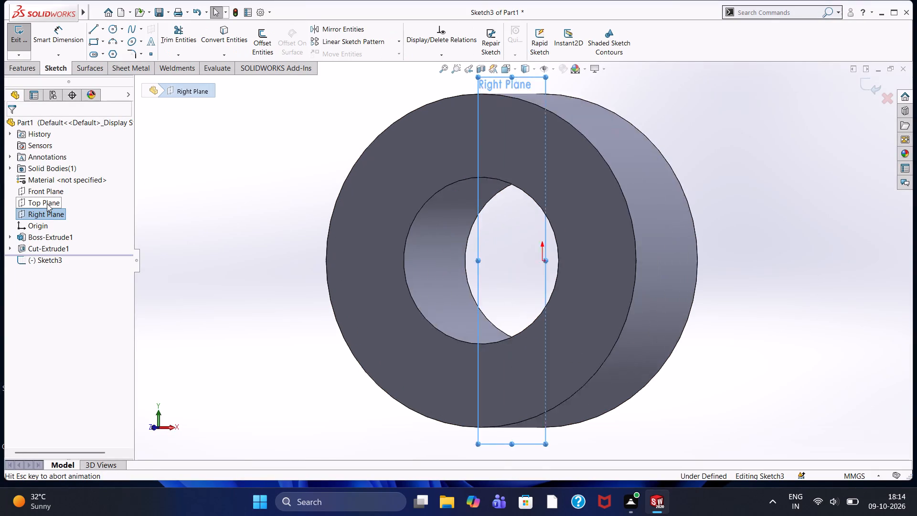
click(241, 233)
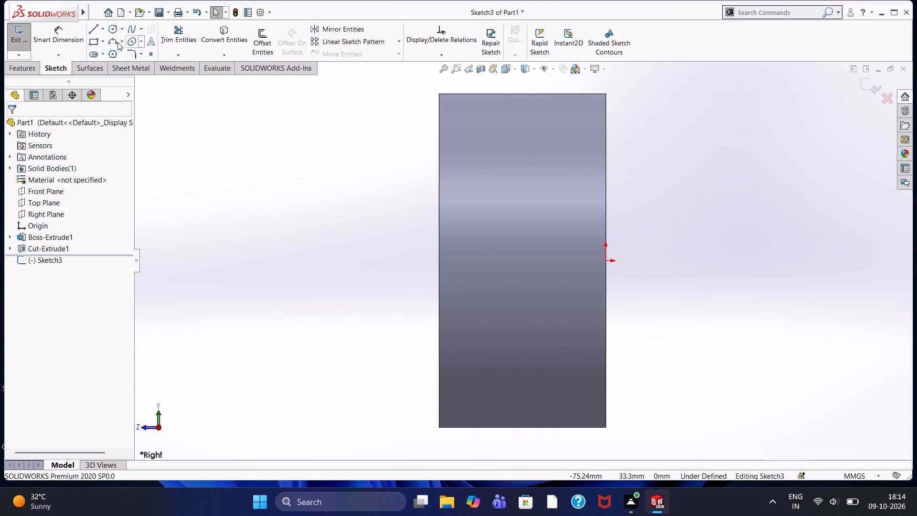
click(96, 30)
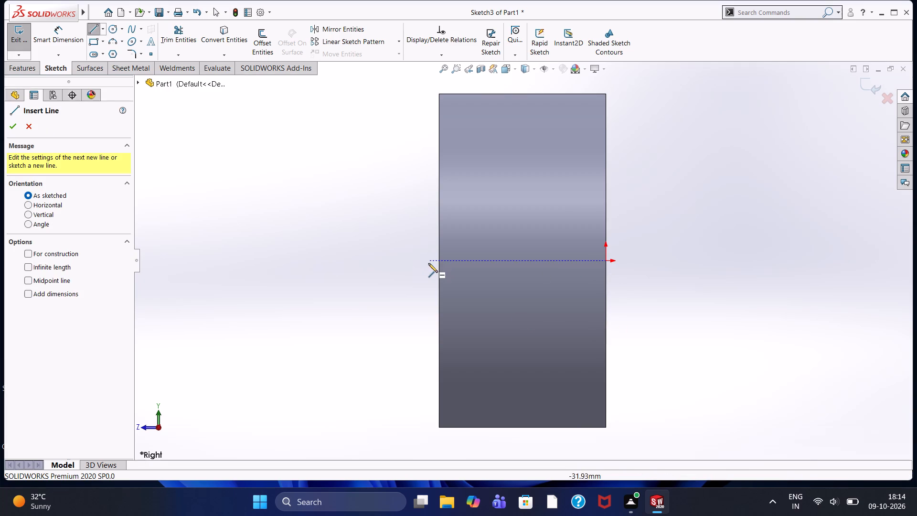
click(439, 261)
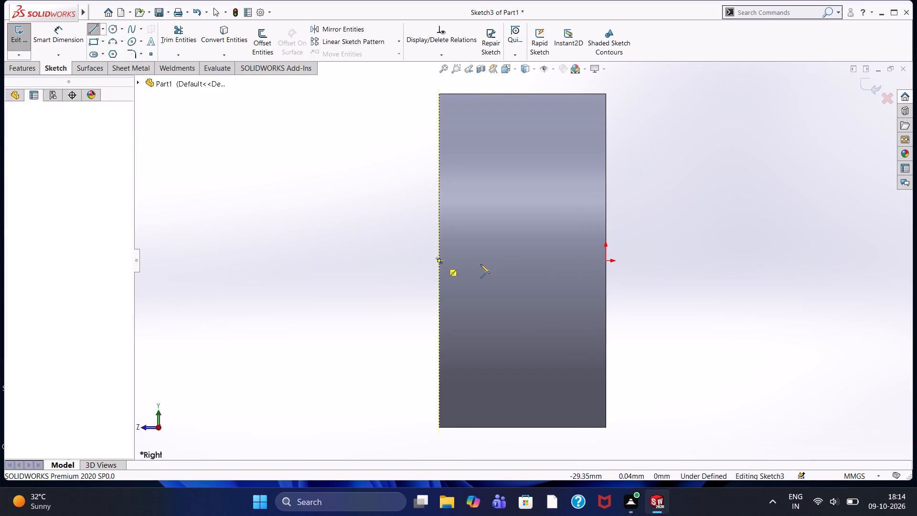
text(10)
key(Return)
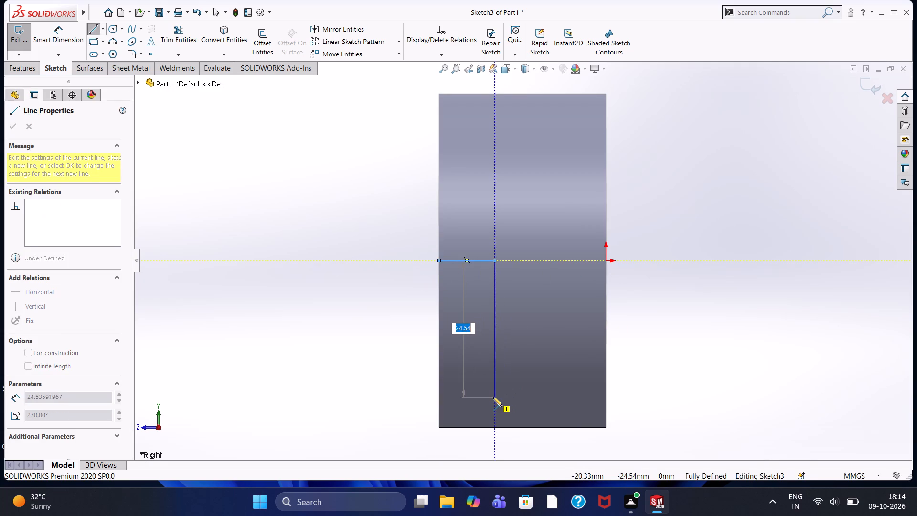
scroll(493, 397, up, 5)
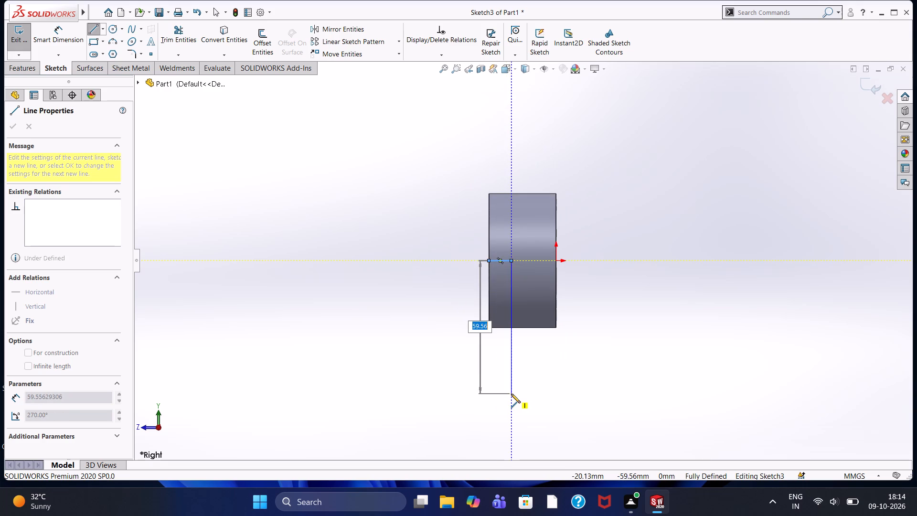
text(80)
key(Return)
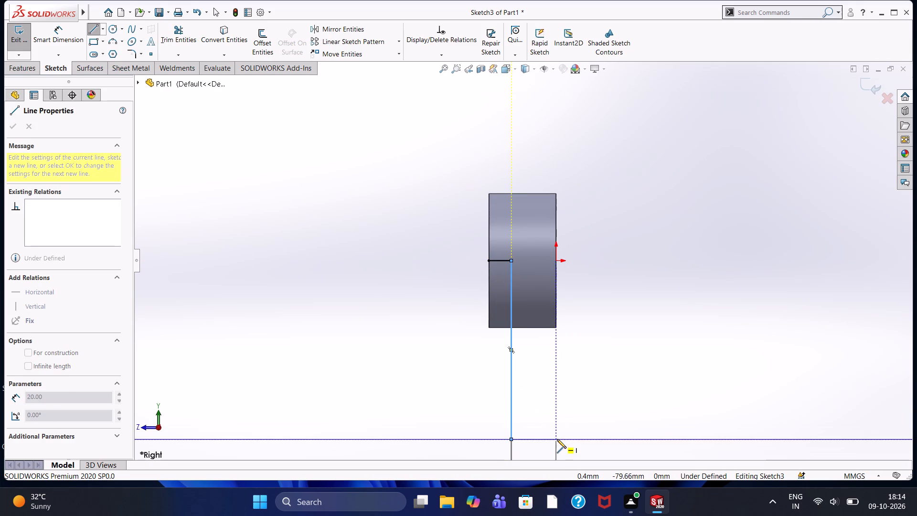
text(20)
key(Return)
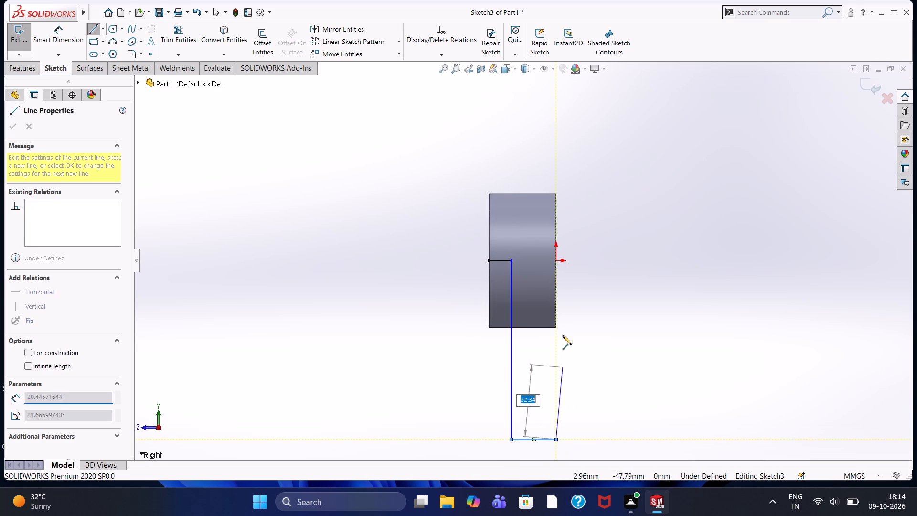
click(554, 263)
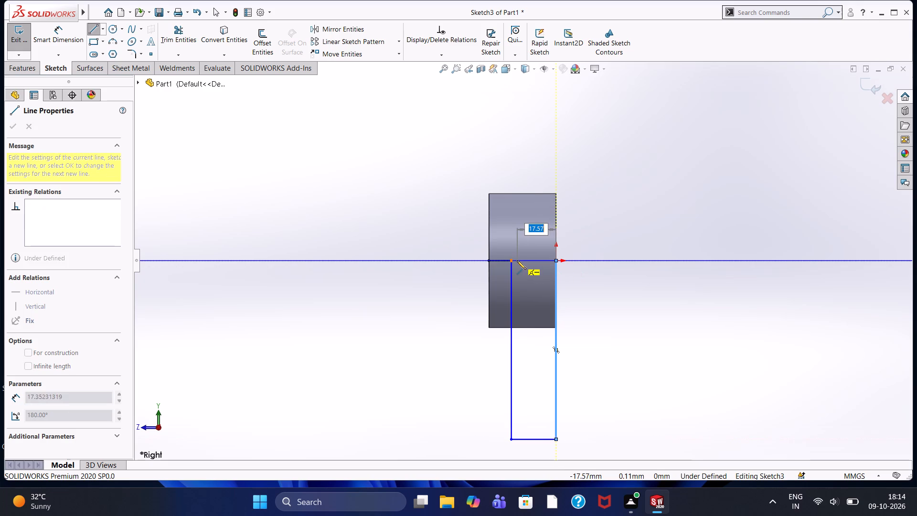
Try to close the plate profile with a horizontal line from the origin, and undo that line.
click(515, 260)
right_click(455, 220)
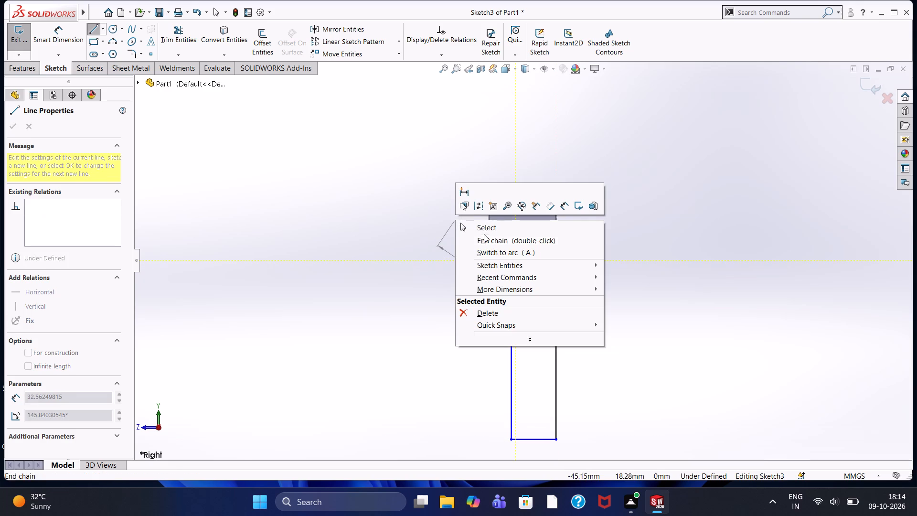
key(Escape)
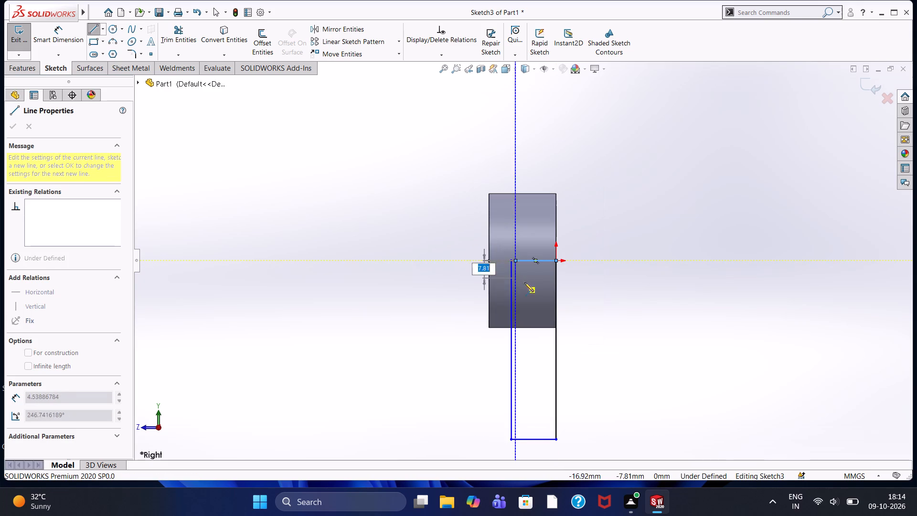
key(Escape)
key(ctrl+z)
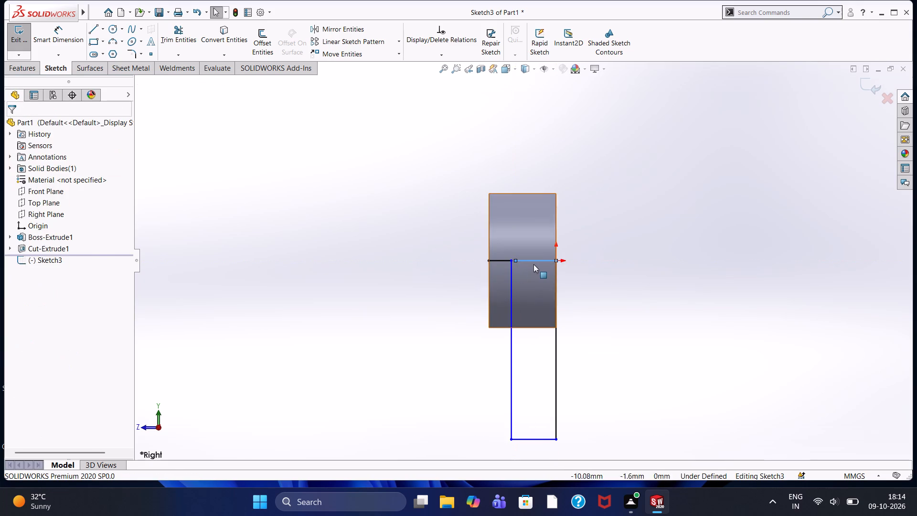
Close the plate profile with a 20 mm horizontal line from the origin to the upper end of the 80 mm line.
click(91, 26)
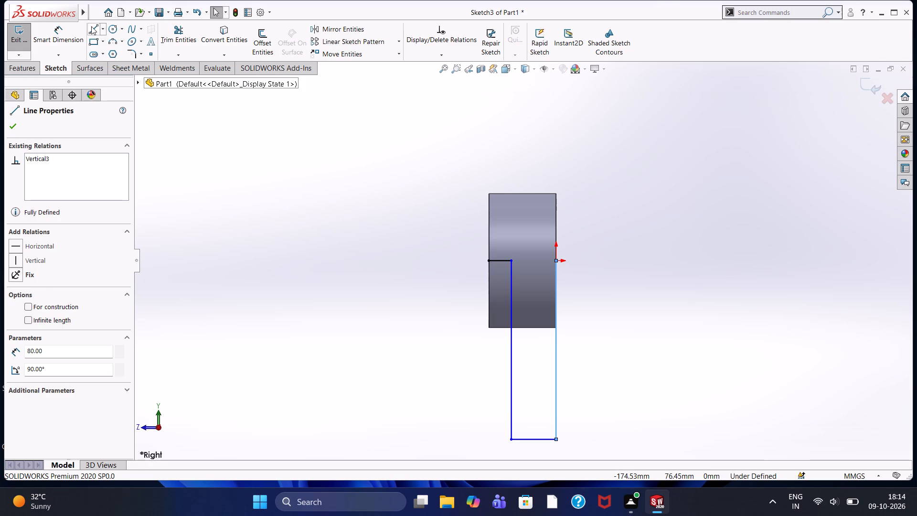
click(554, 261)
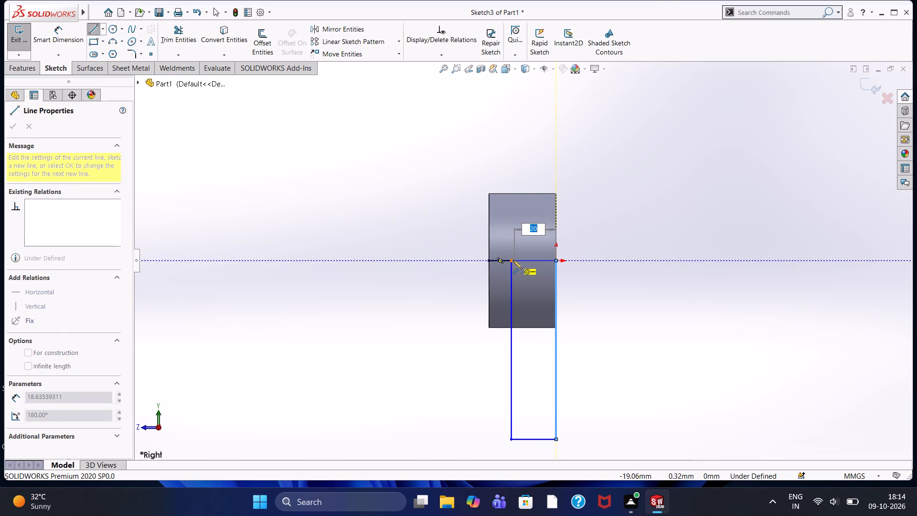
click(513, 261)
right_click(360, 193)
click(395, 205)
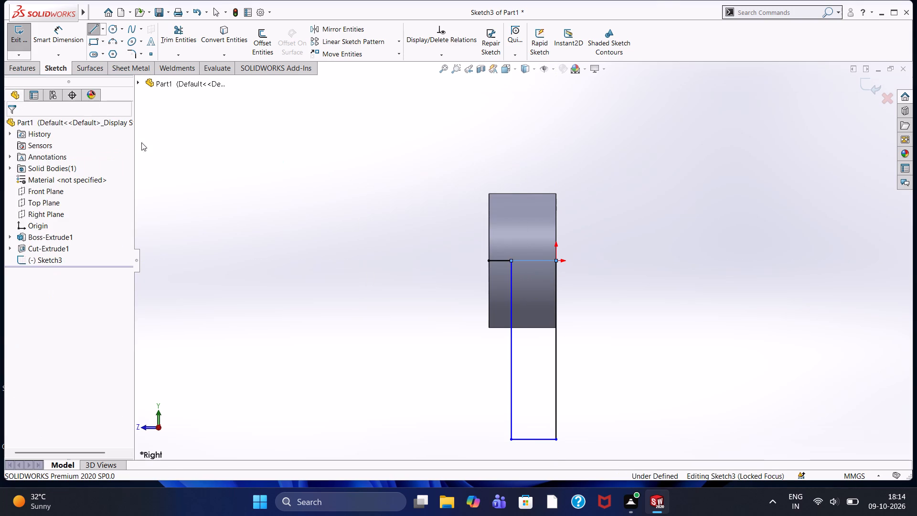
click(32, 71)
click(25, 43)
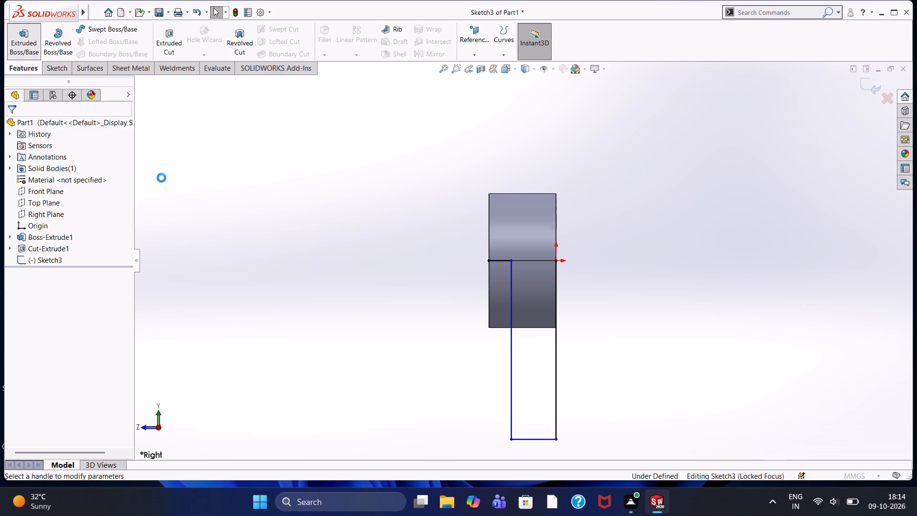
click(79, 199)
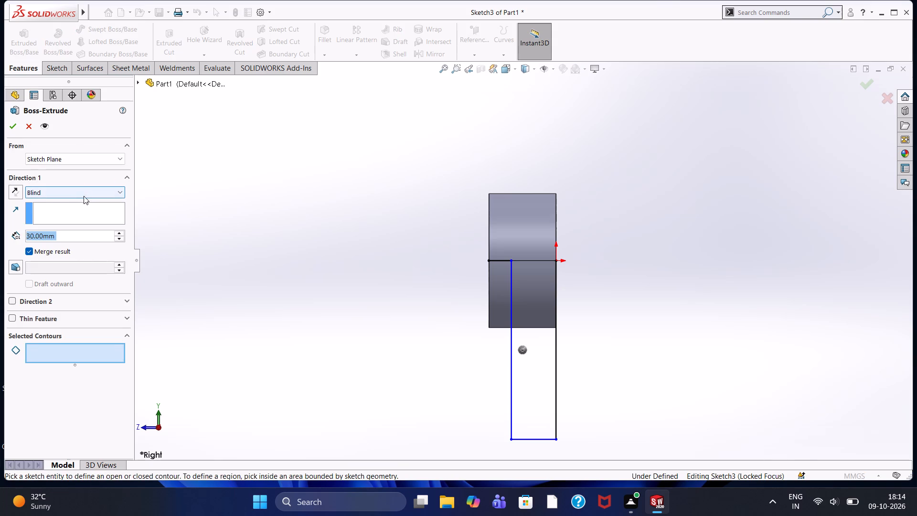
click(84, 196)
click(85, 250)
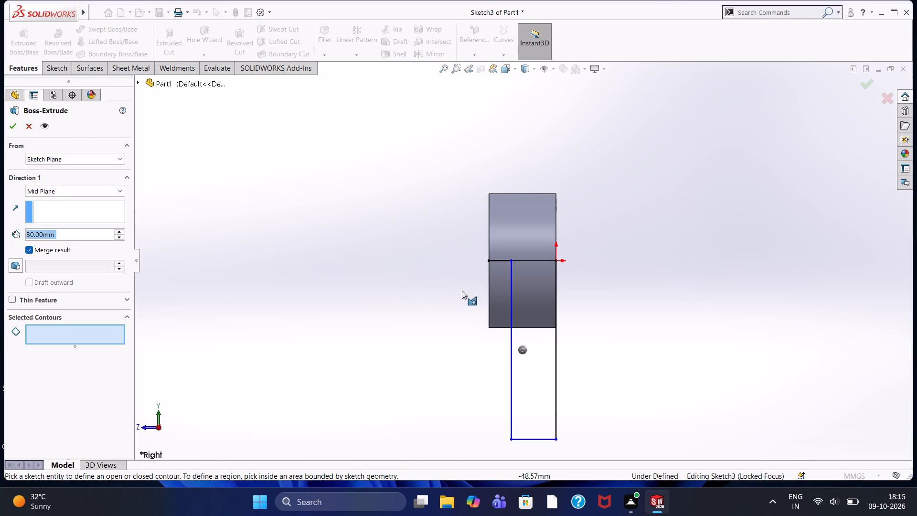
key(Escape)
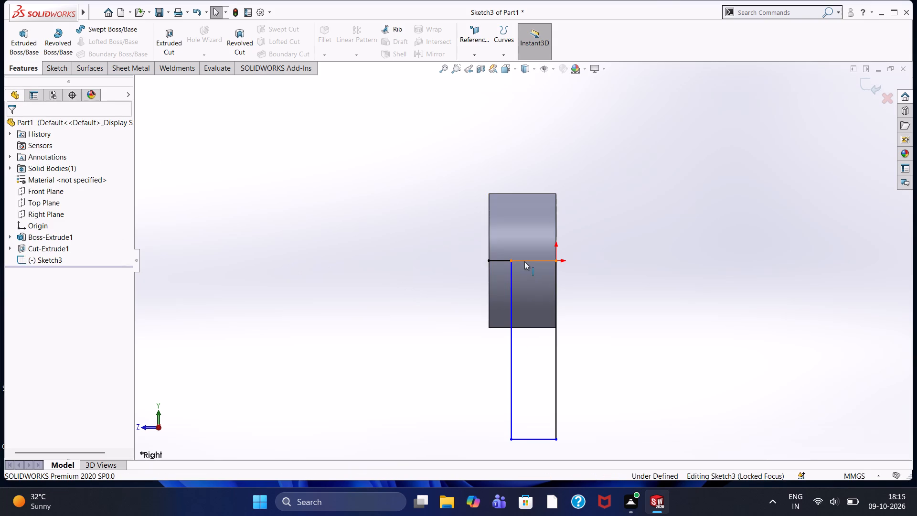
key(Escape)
Delete the 10 mm helper line between the ring's front edge and the plate profile.
click(498, 259)
key(Delete)
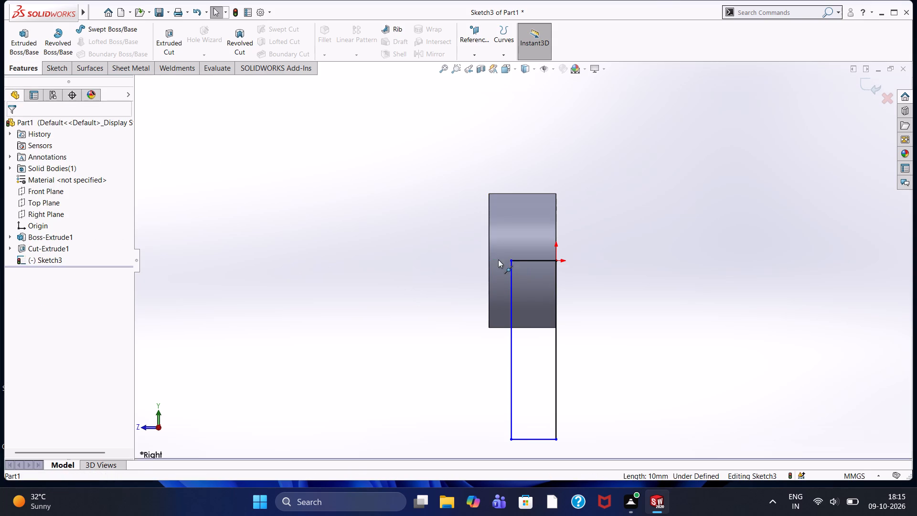
Extrude the rectangular plate profile 60 mm with a Mid Plane end condition, merged with the ring.
scroll(531, 312, down, 1)
scroll(320, 262, up, 3)
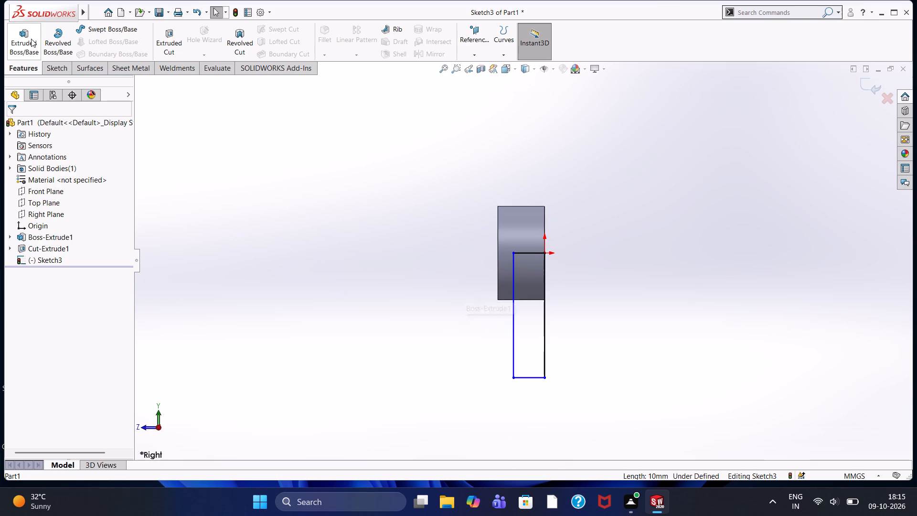
click(31, 39)
middle_drag(299, 215, 356, 276)
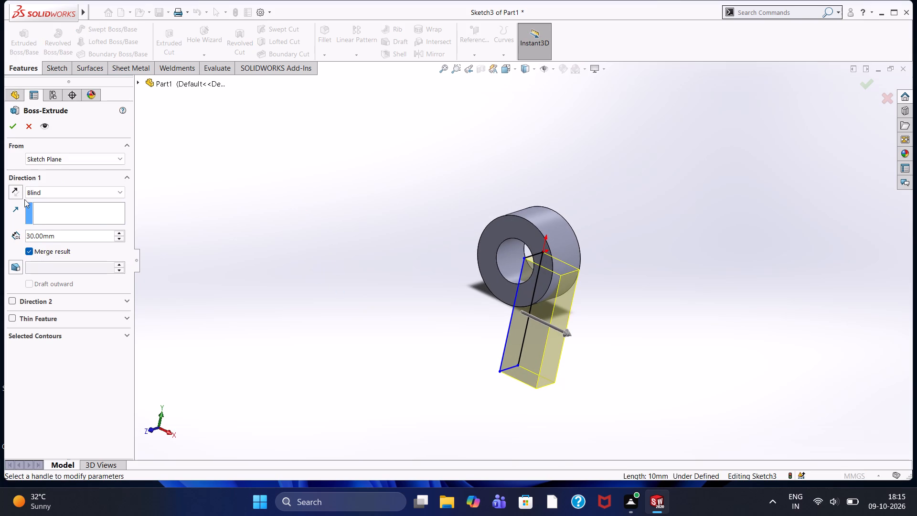
click(43, 186)
click(64, 254)
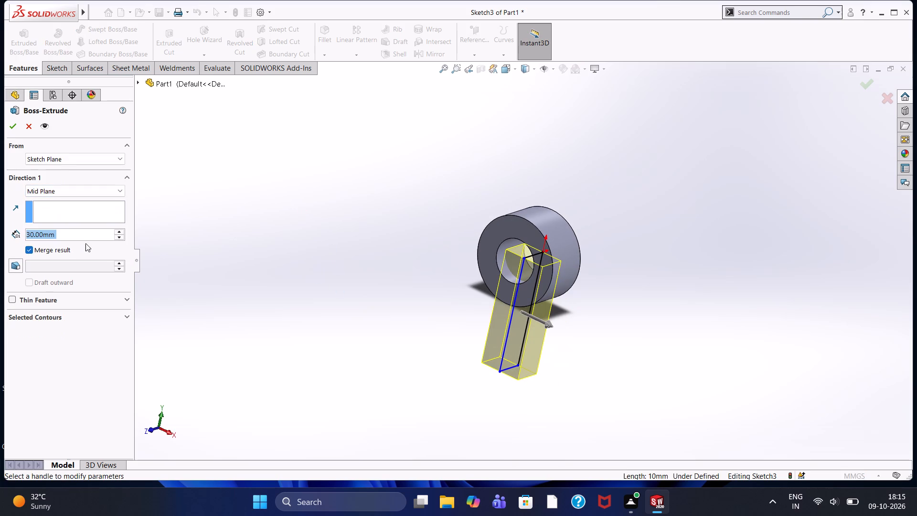
triple_click(118, 231)
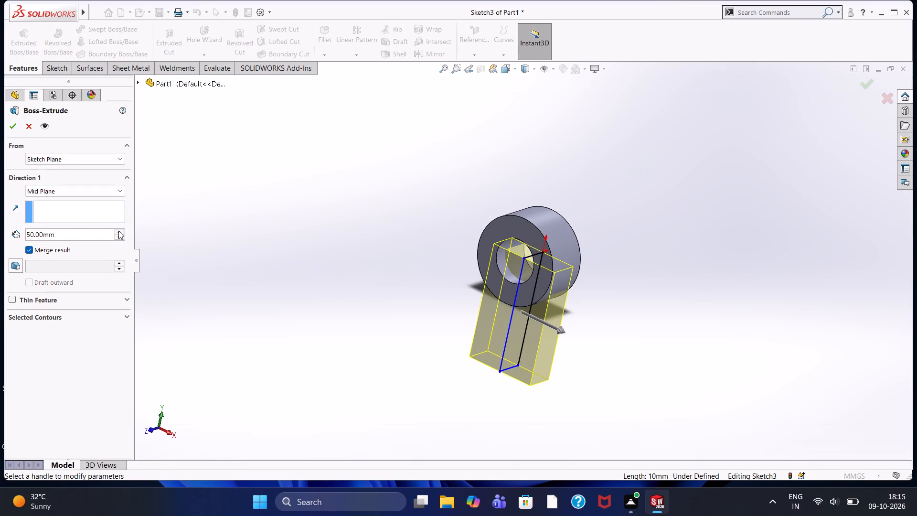
click(13, 127)
click(321, 325)
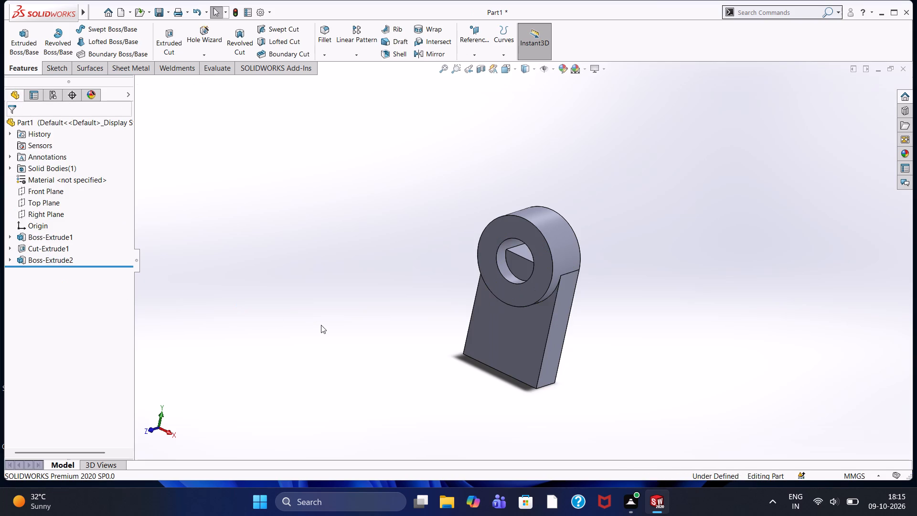
Start a sketch on the Front Plane and convert the outline of the plate's half-round face inside the ring bore.
middle_drag(326, 323, 345, 316)
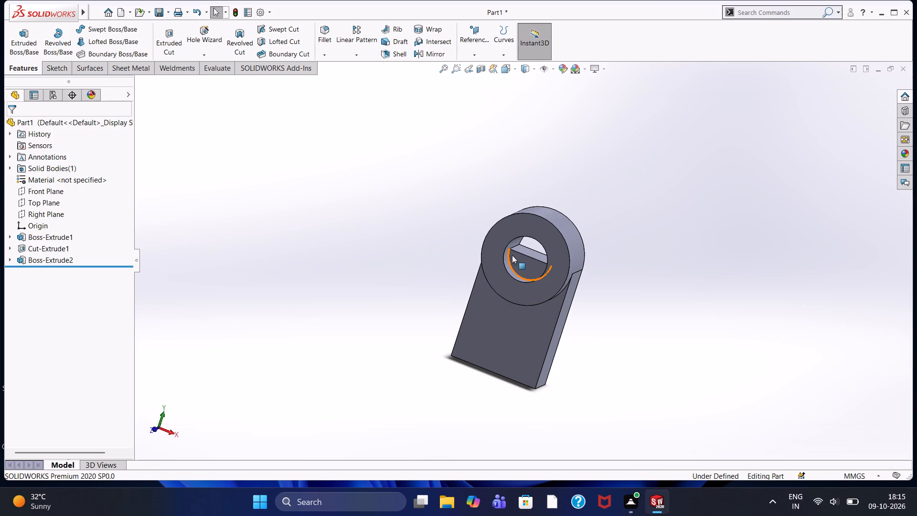
click(60, 69)
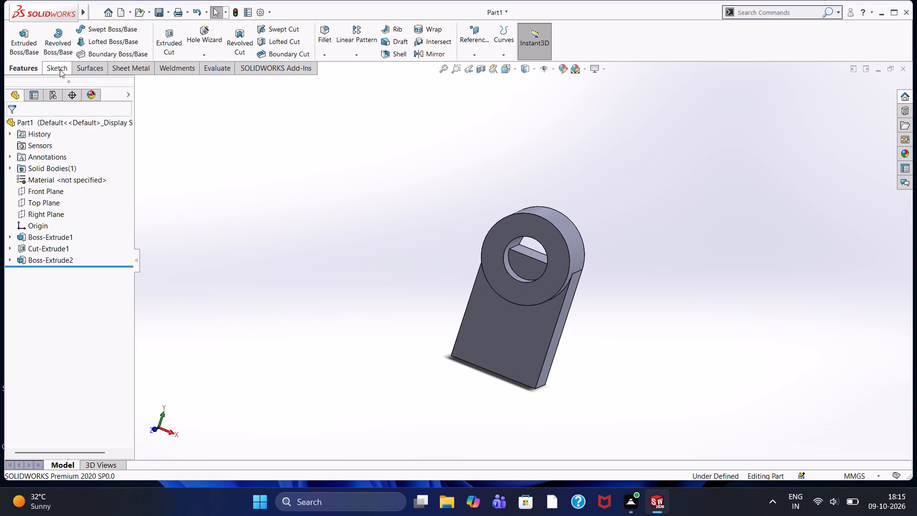
click(53, 188)
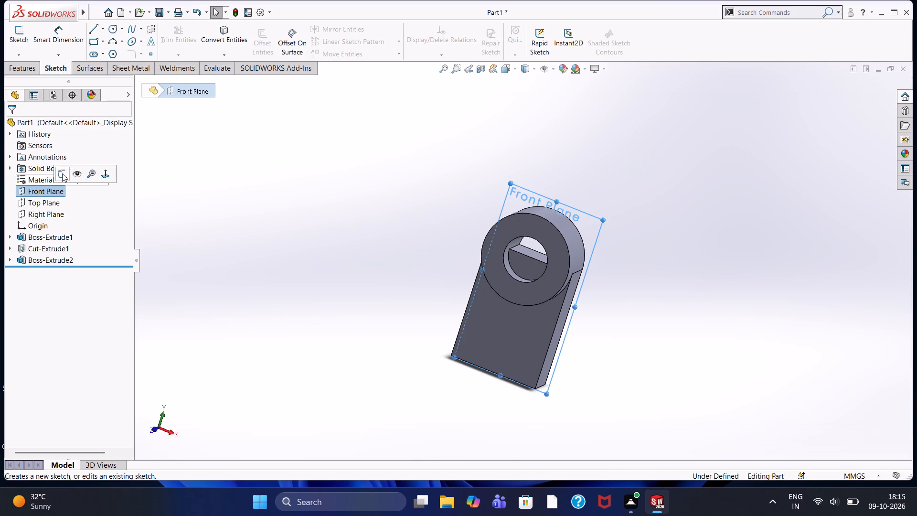
click(62, 173)
click(362, 255)
click(526, 266)
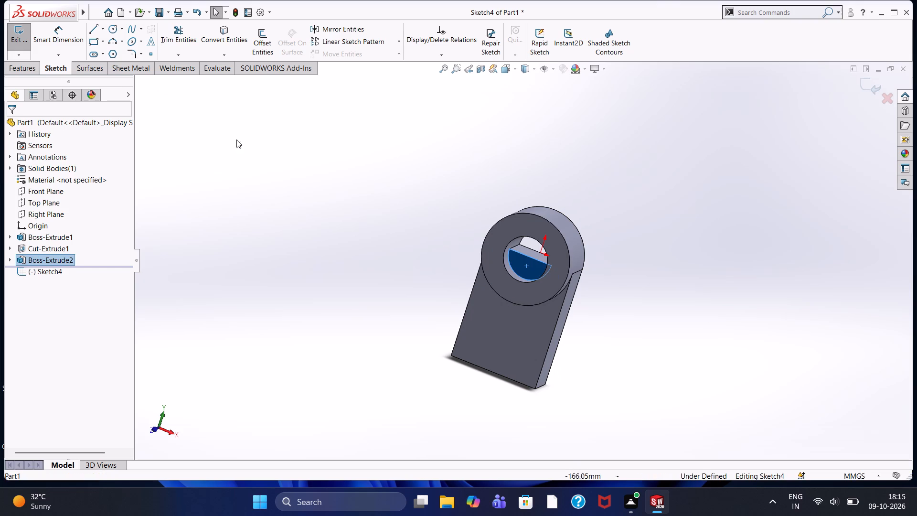
click(209, 35)
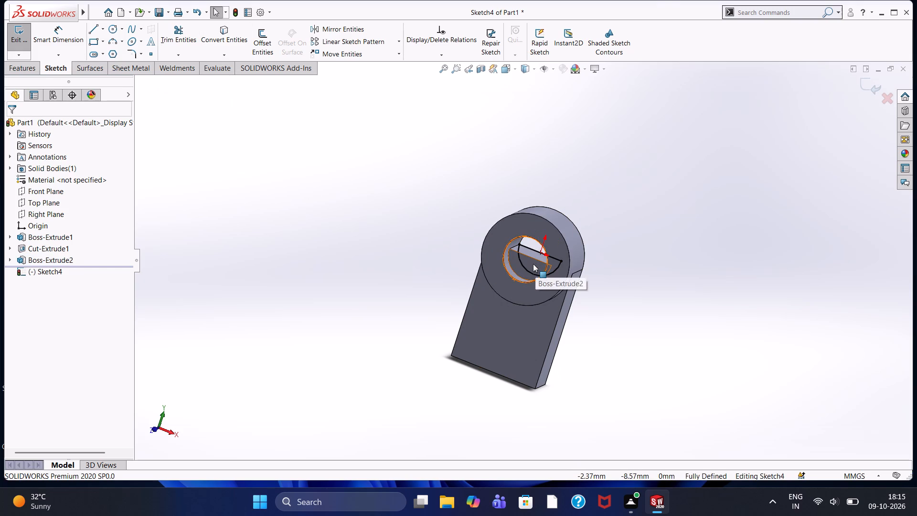
middle_drag(395, 184, 413, 164)
click(231, 37)
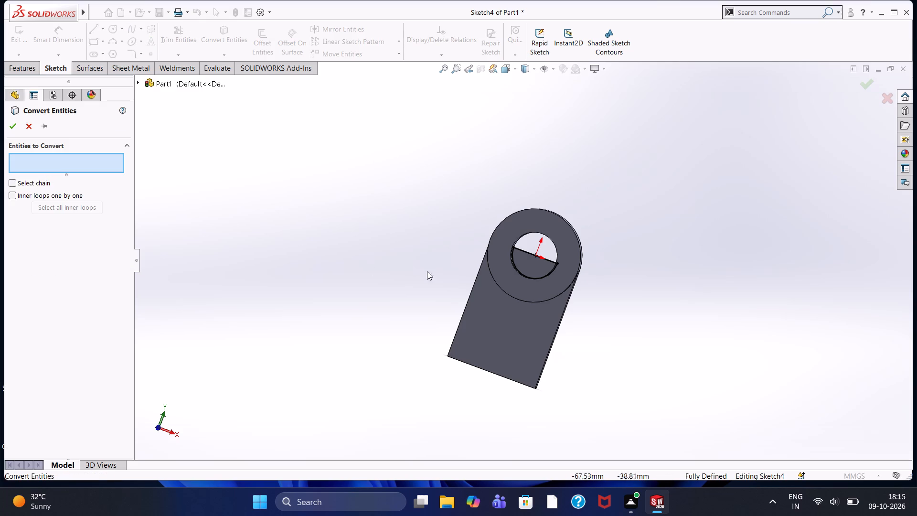
click(527, 267)
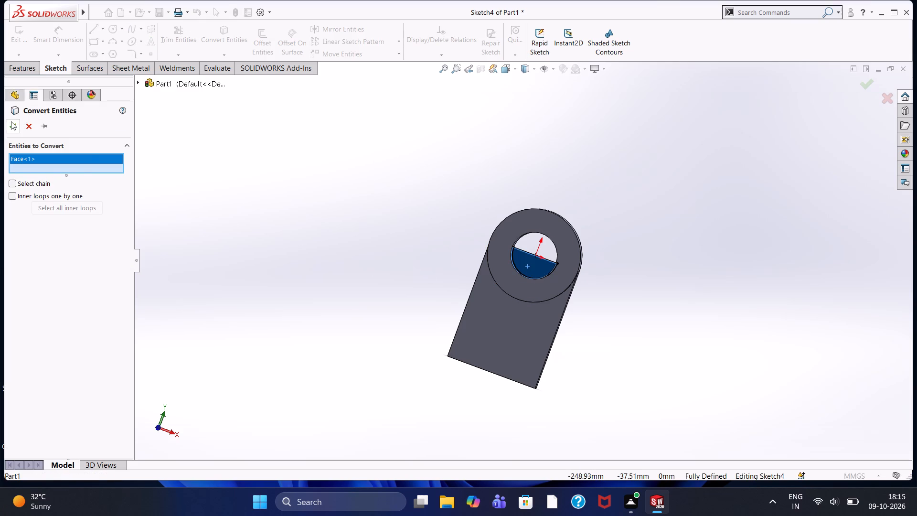
click(9, 123)
click(220, 161)
Cut the converted half-round profile out of the ring bore as a 60 mm blind extruded cut with the direction reversed.
click(31, 59)
click(21, 67)
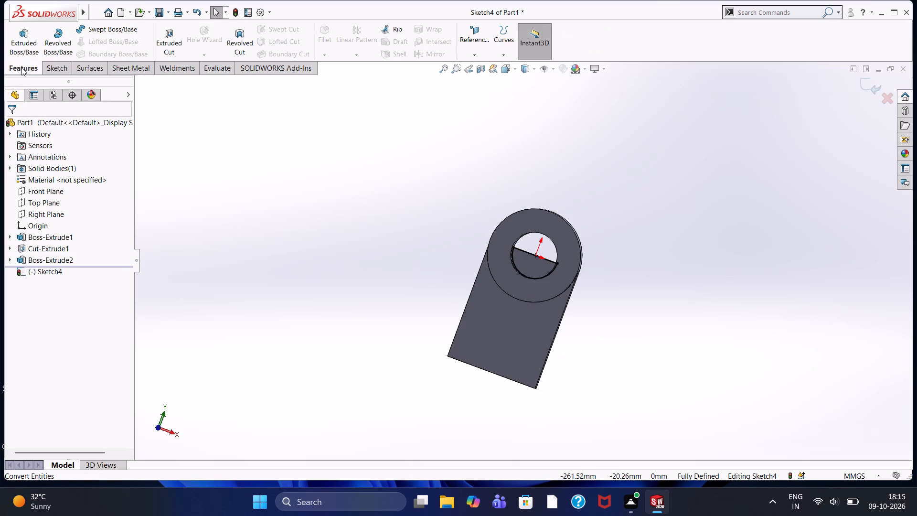
click(181, 50)
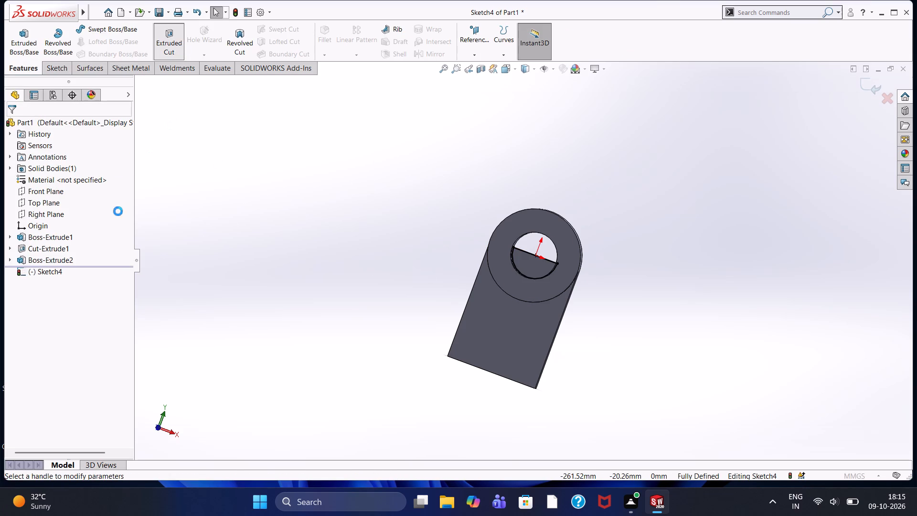
click(10, 186)
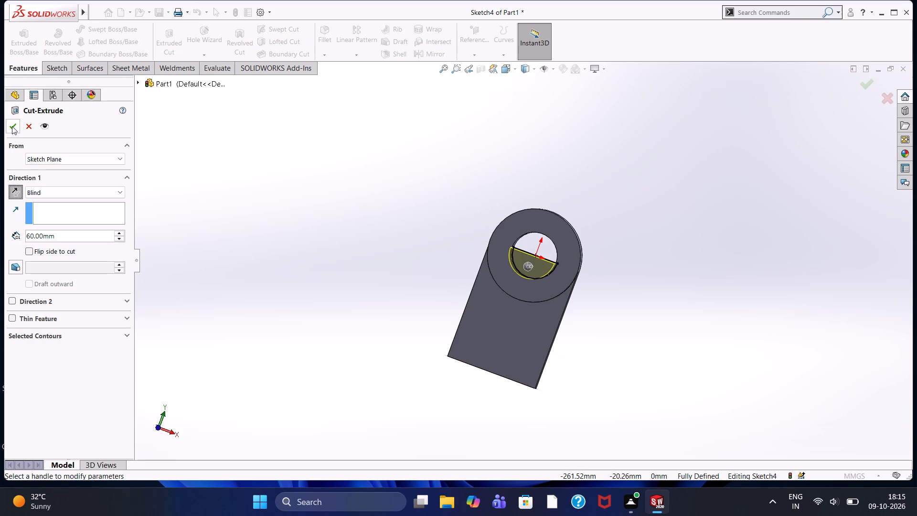
click(12, 126)
click(313, 294)
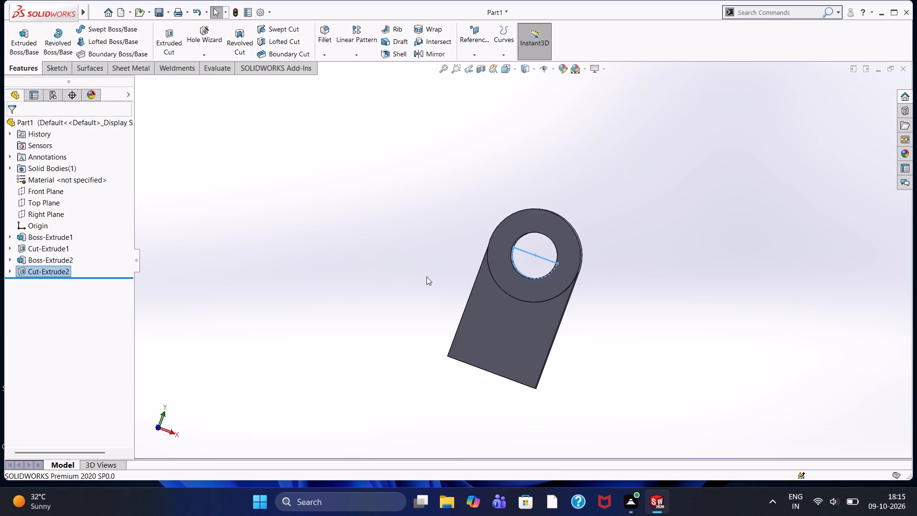
Start a sketch on the Right Plane and view it face-on.
click(30, 209)
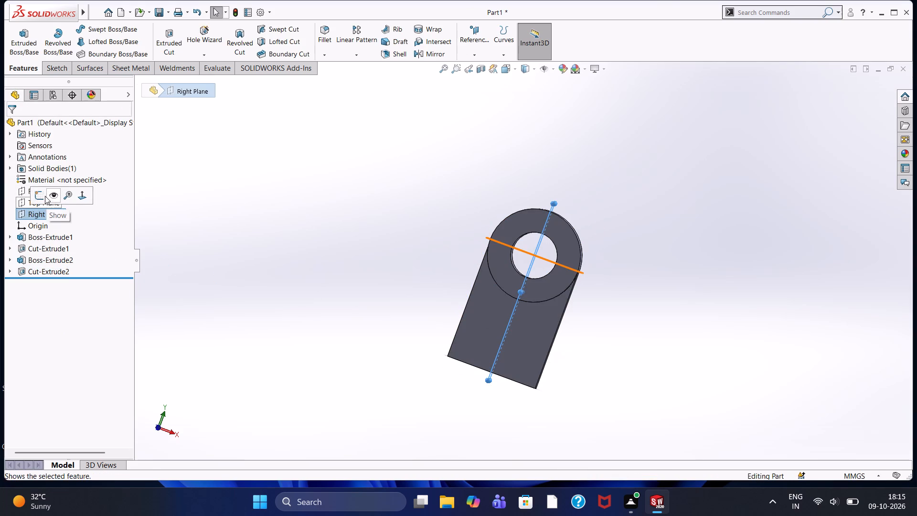
click(35, 195)
key(ctrl+8)
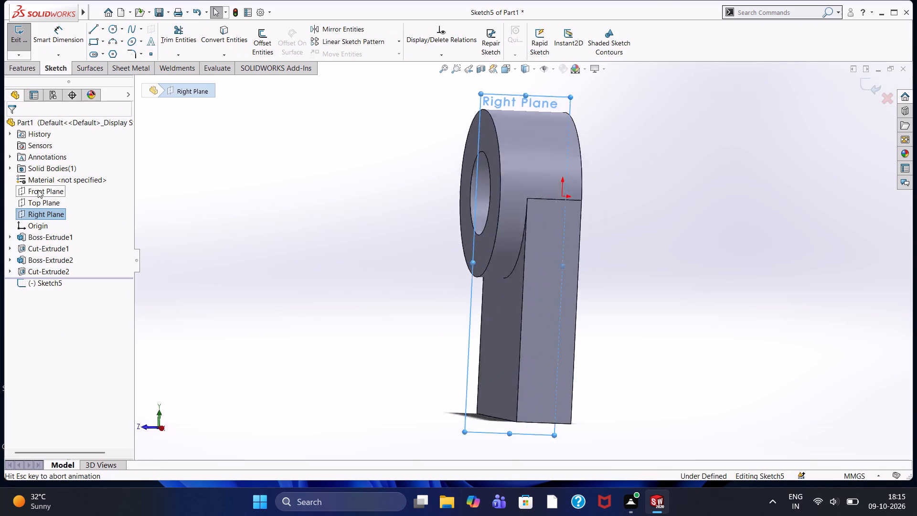
click(377, 299)
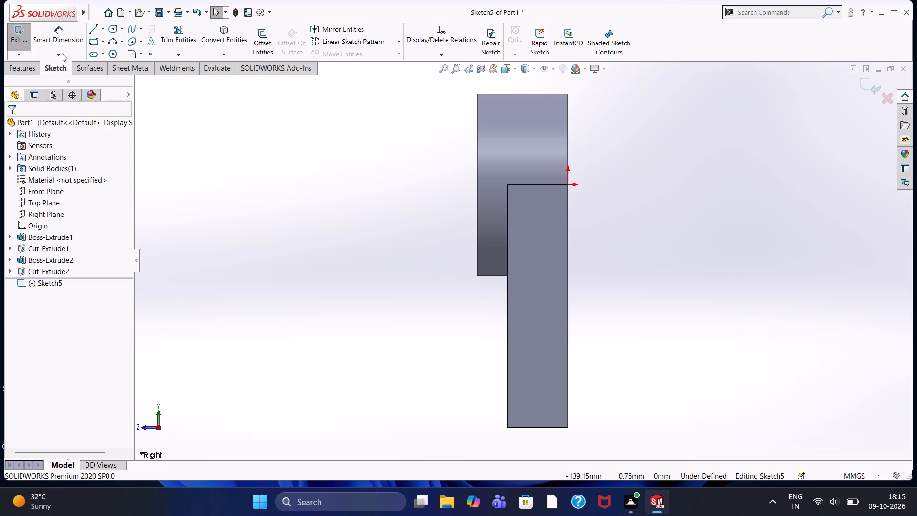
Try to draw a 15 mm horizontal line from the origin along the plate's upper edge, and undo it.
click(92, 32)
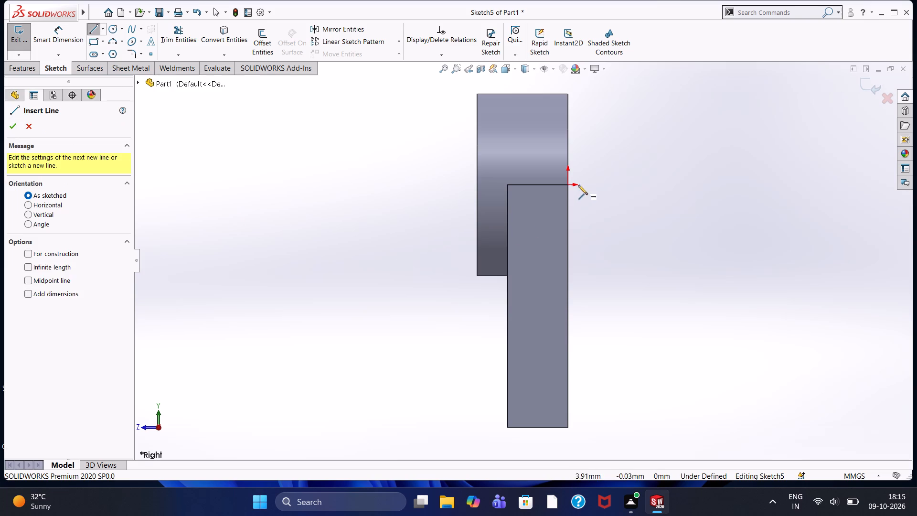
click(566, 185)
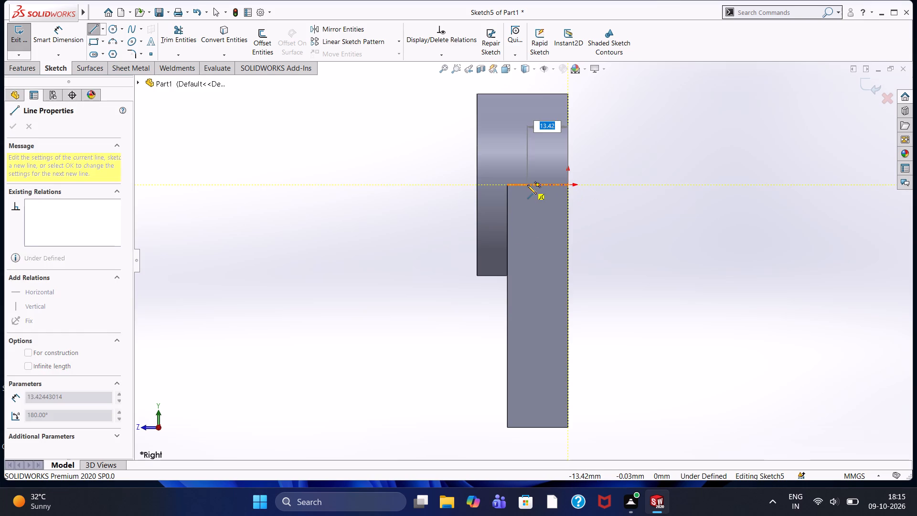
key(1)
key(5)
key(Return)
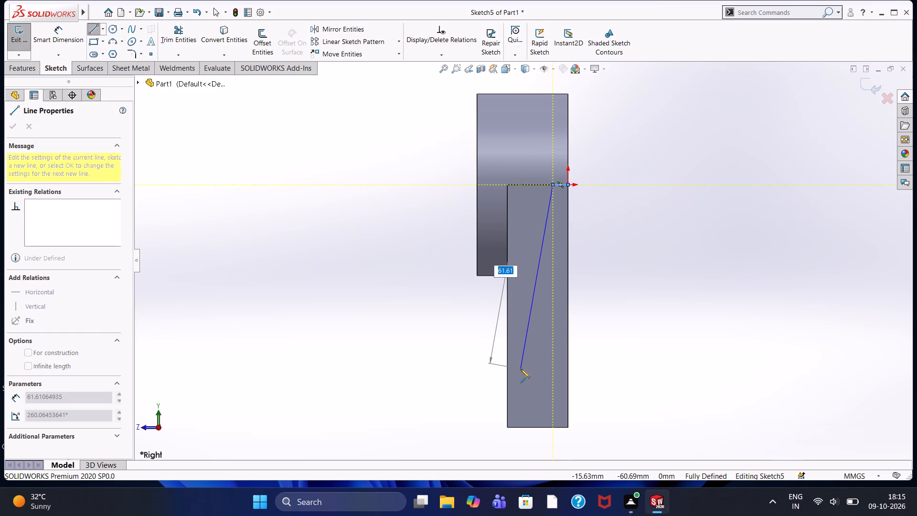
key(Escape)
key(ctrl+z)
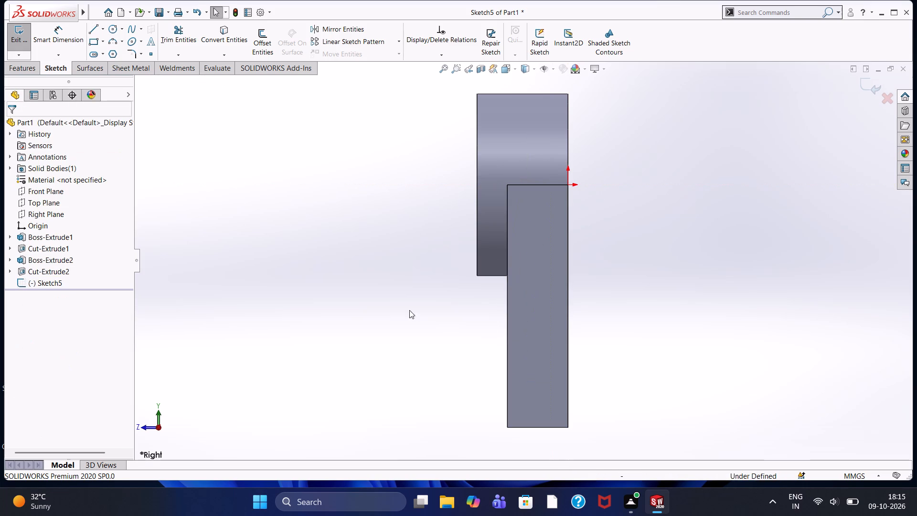
Draw a 15 mm horizontal helper line from the origin across the plate, continued by a 105 mm vertical line downward.
click(93, 32)
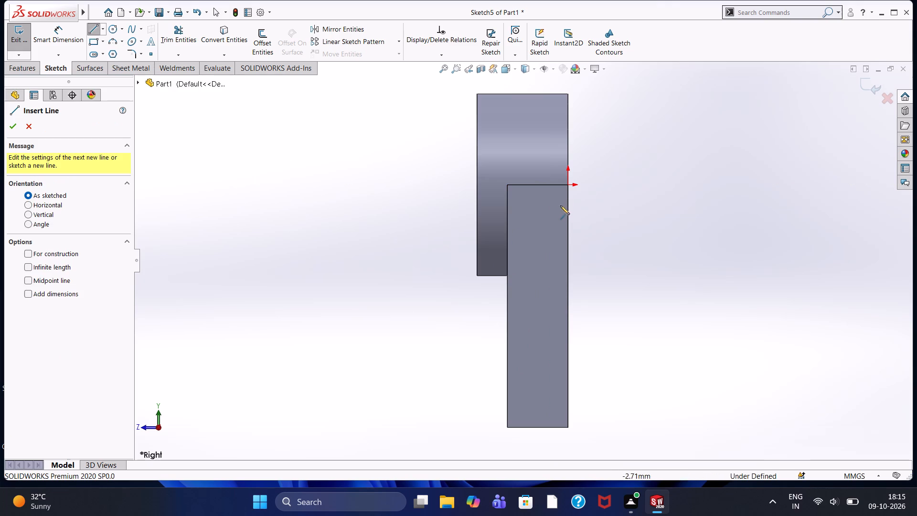
click(567, 183)
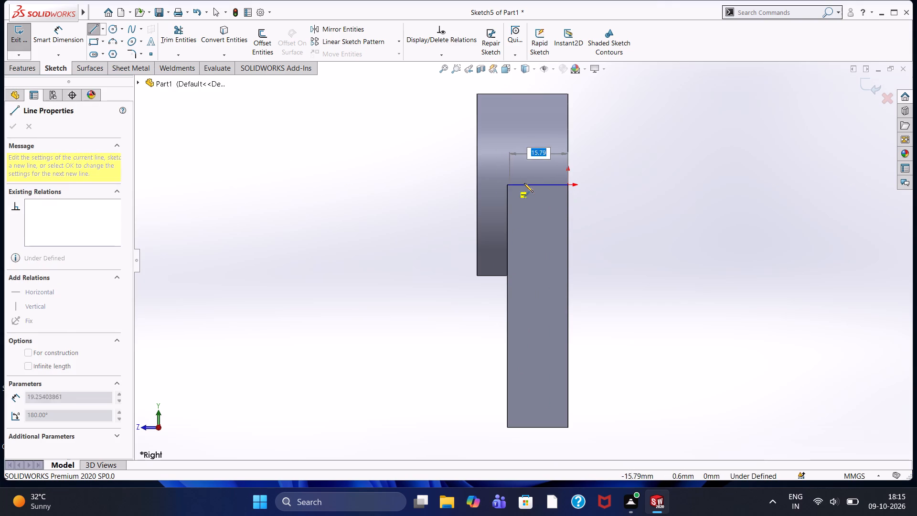
text(15)
key(Return)
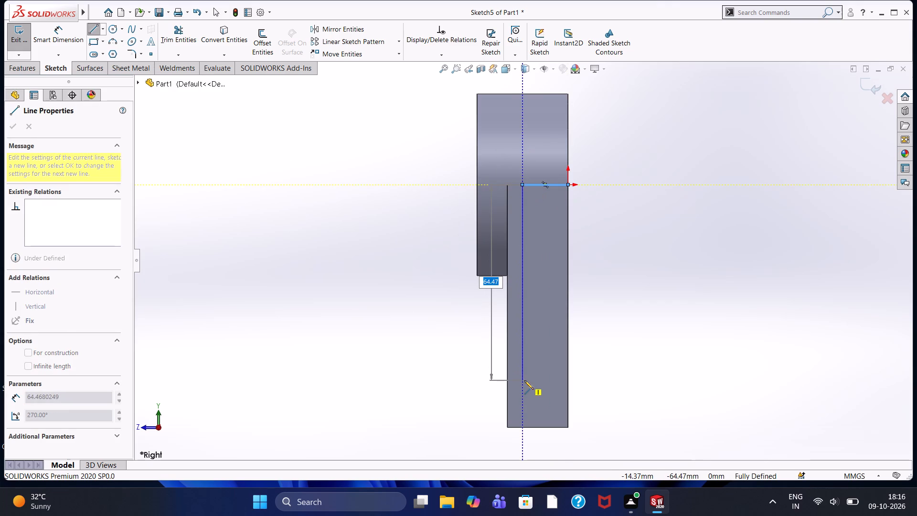
text(105)
key(Return)
key(Escape)
scroll(524, 380, up, 3)
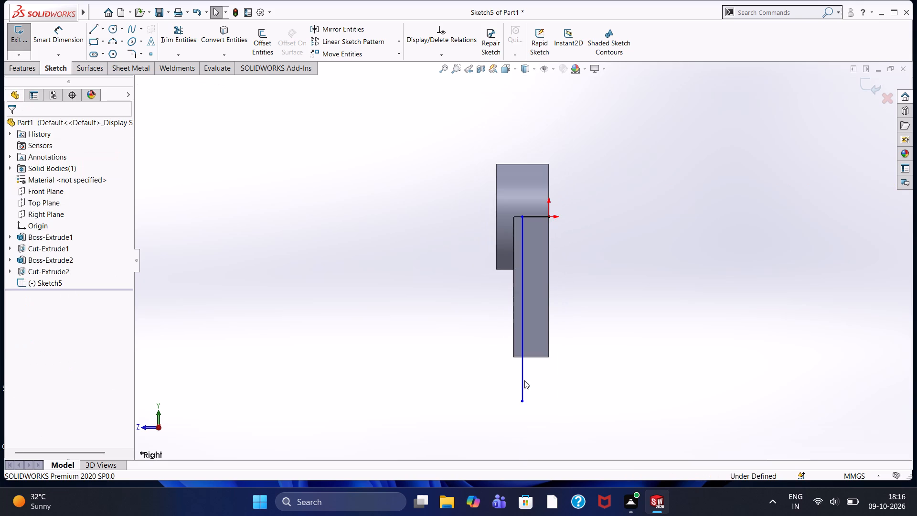
key(Escape)
Draw a 60 mm diameter circle centred on the lower end of the 105 mm line.
click(109, 29)
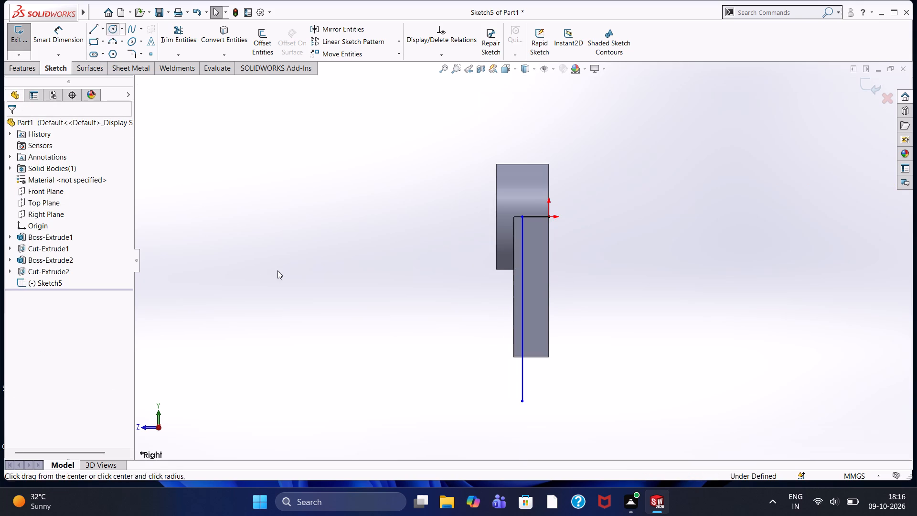
click(522, 402)
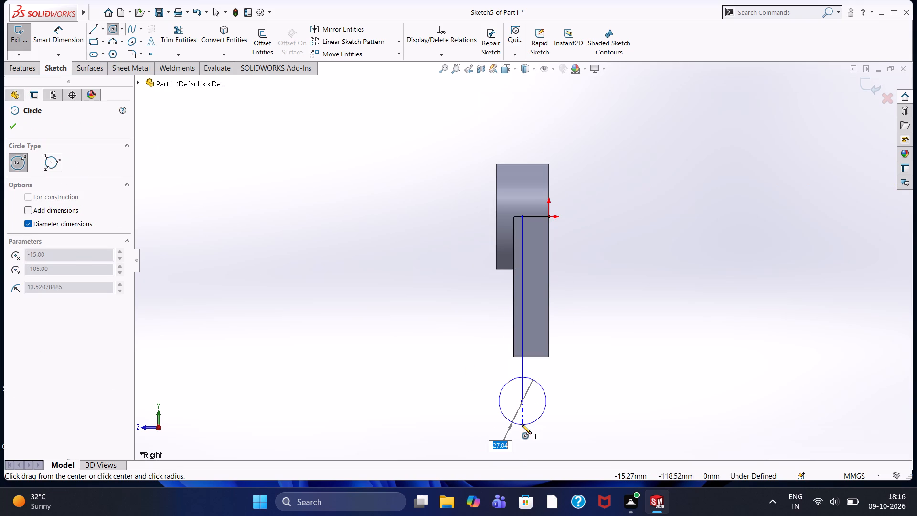
text(60)
key(Return)
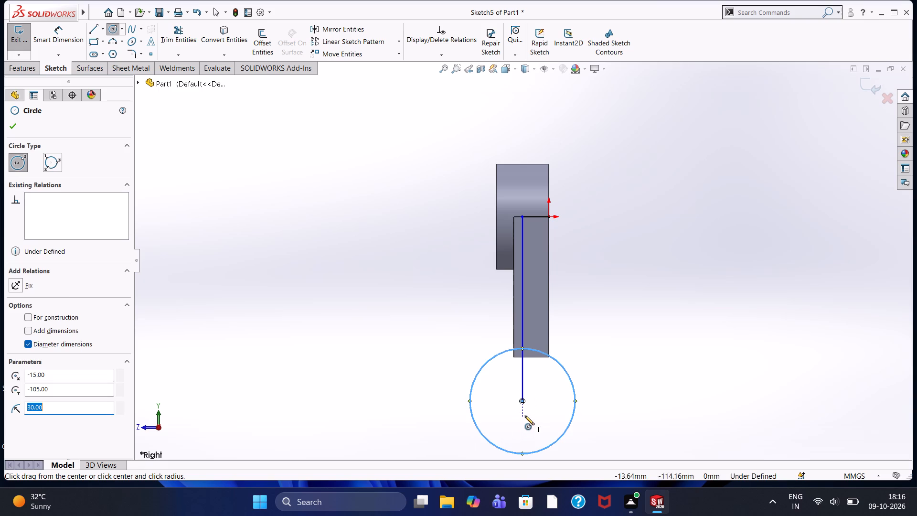
key(Escape)
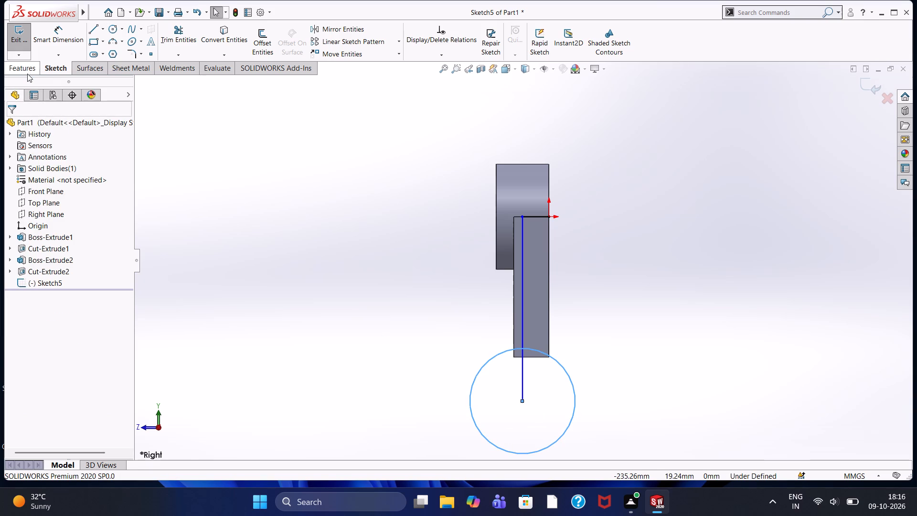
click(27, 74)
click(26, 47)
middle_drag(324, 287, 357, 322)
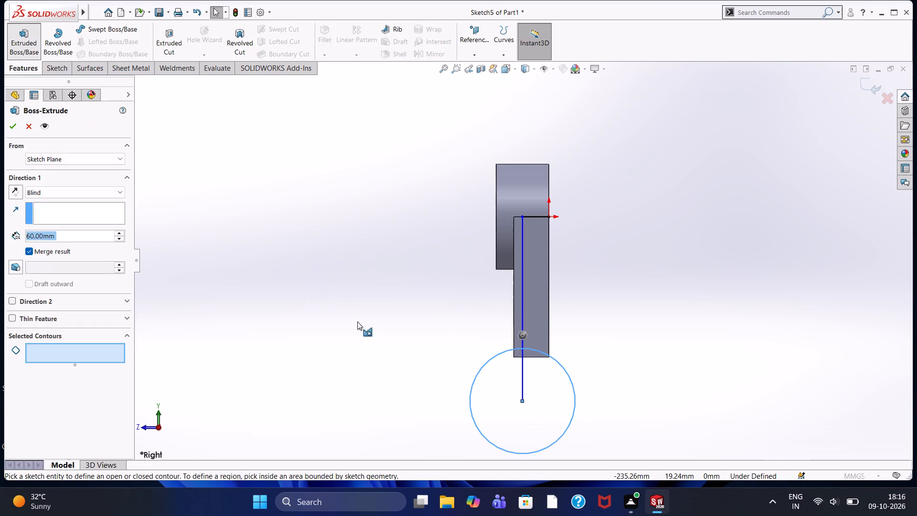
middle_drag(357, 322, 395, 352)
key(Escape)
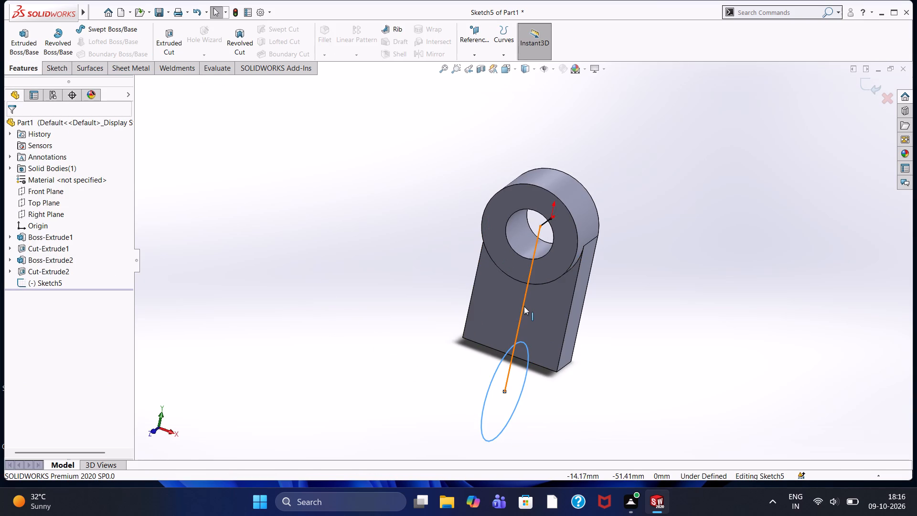
Delete the 105 mm vertical and 15 mm horizontal helper lines from the circle's sketch.
click(524, 306)
key(Delete)
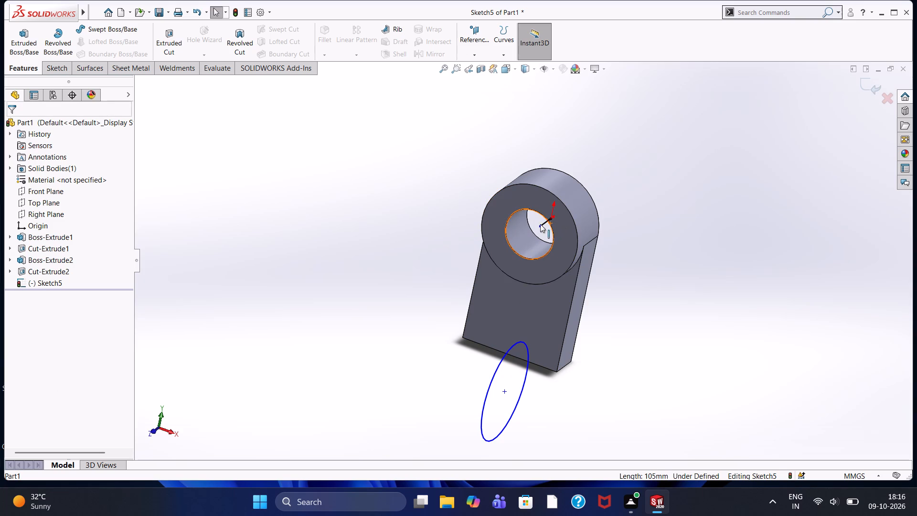
click(543, 225)
key(Delete)
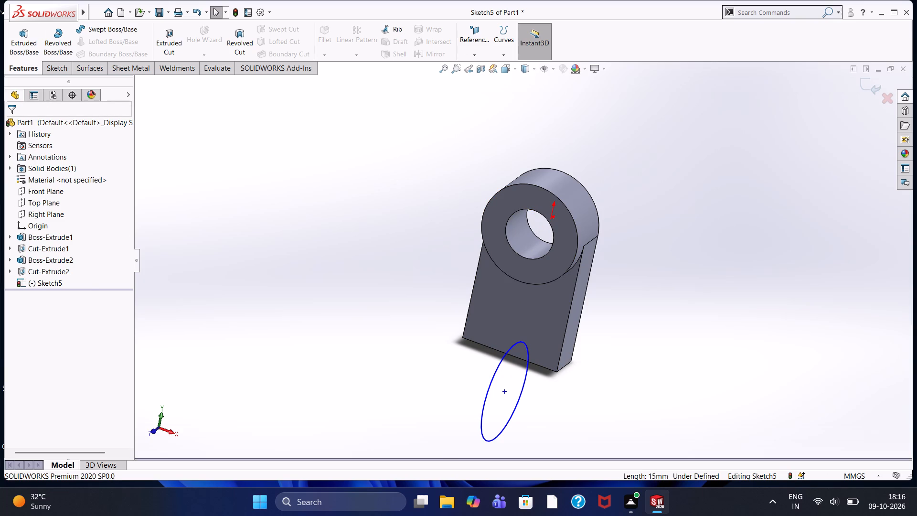
Extrude the 60 mm circle 60 mm with a Mid Plane end condition, merged with the plate.
click(30, 46)
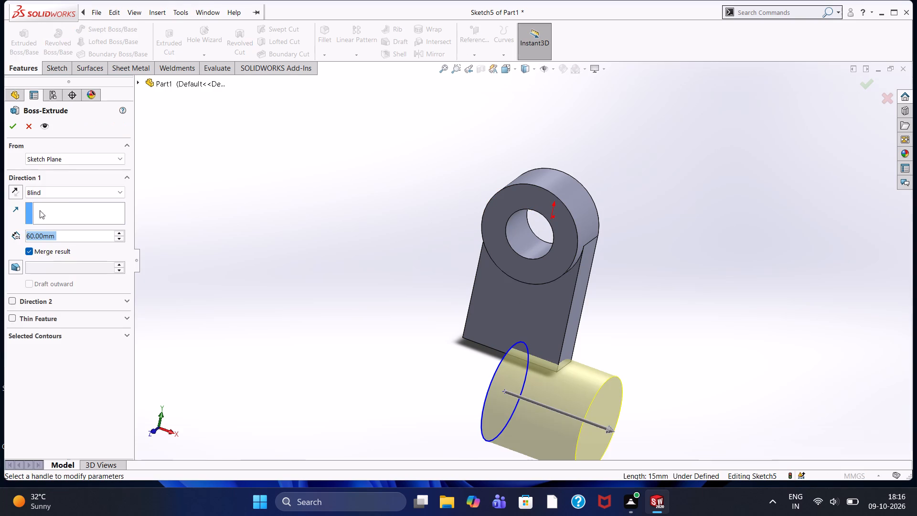
click(64, 193)
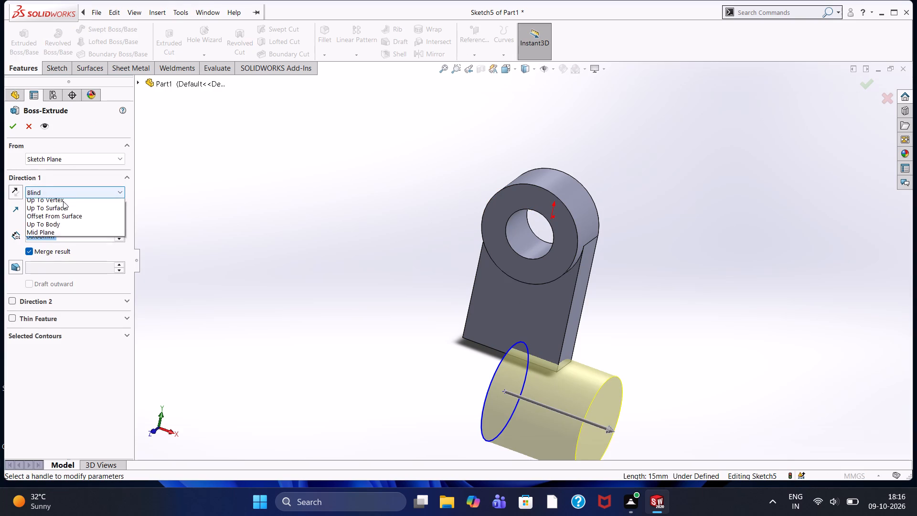
click(62, 250)
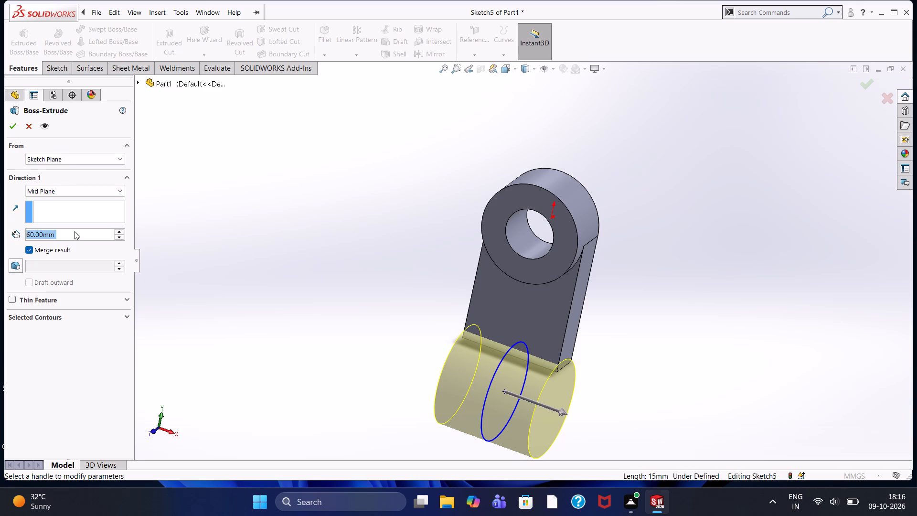
click(11, 127)
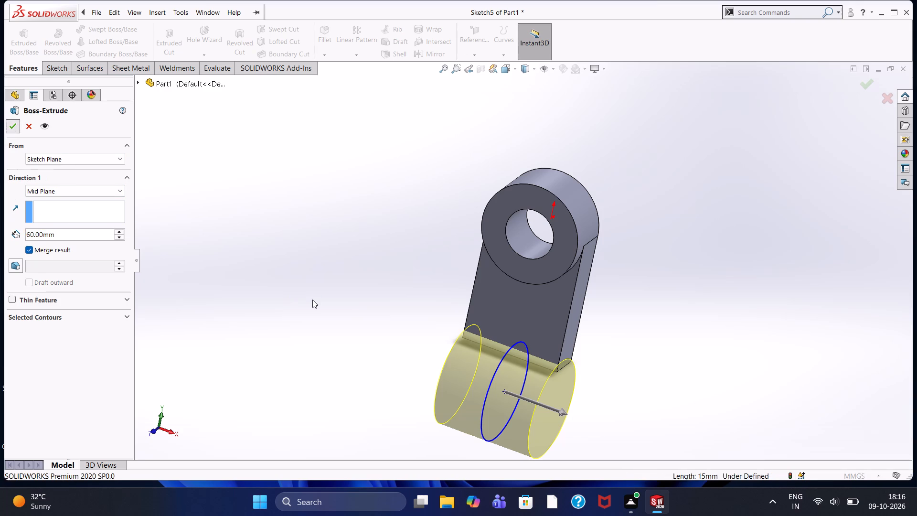
click(312, 300)
Start a sketch on the flat side face shared by plate and cylinder, and draw a 44 mm diameter circle concentric with the cylinder.
middle_drag(315, 296, 256, 258)
middle_drag(393, 329, 374, 310)
scroll(374, 310, up, 1)
click(550, 382)
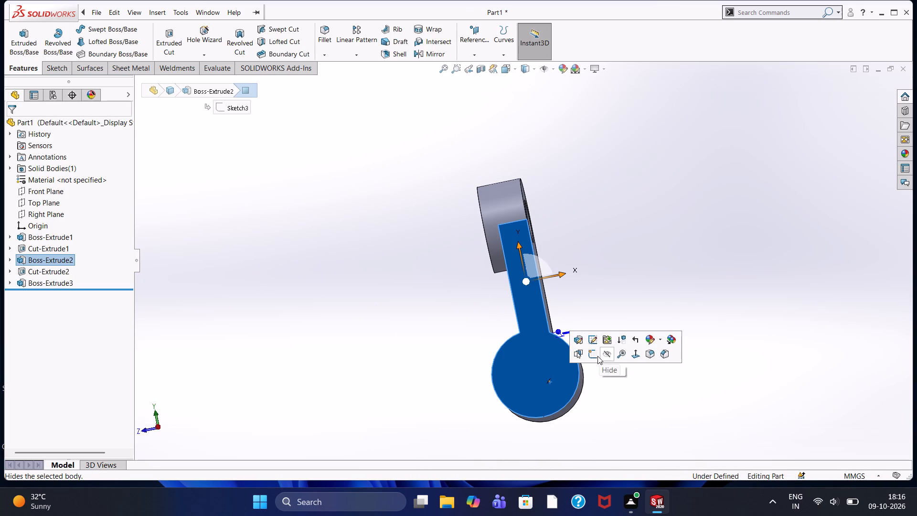
click(590, 356)
key(ctrl+8)
click(405, 260)
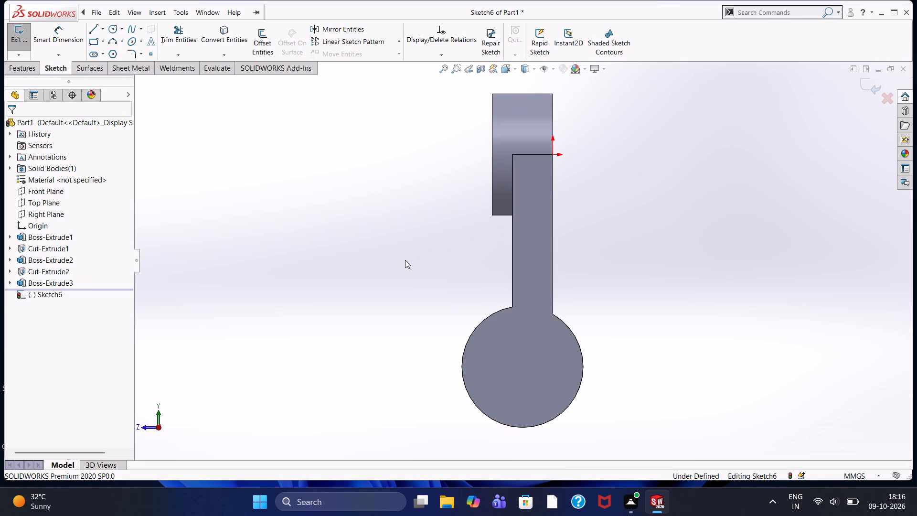
drag(304, 160, 265, 152)
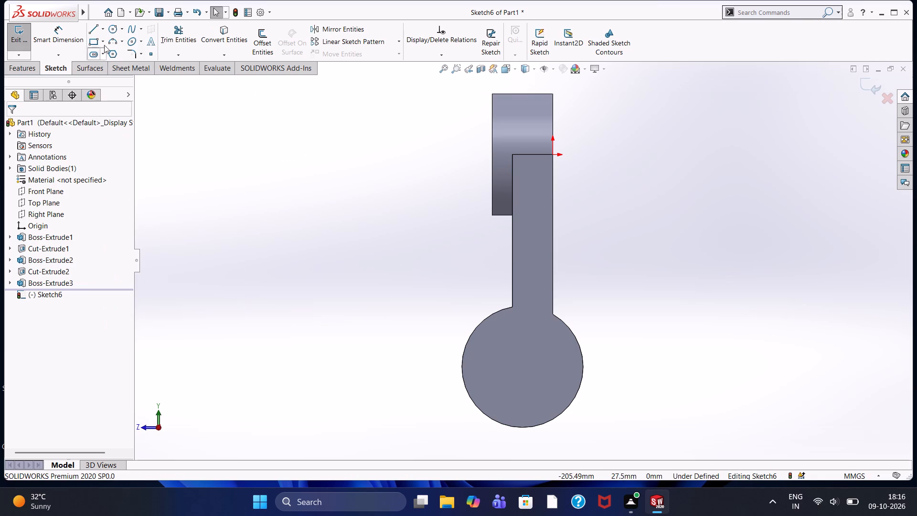
click(109, 29)
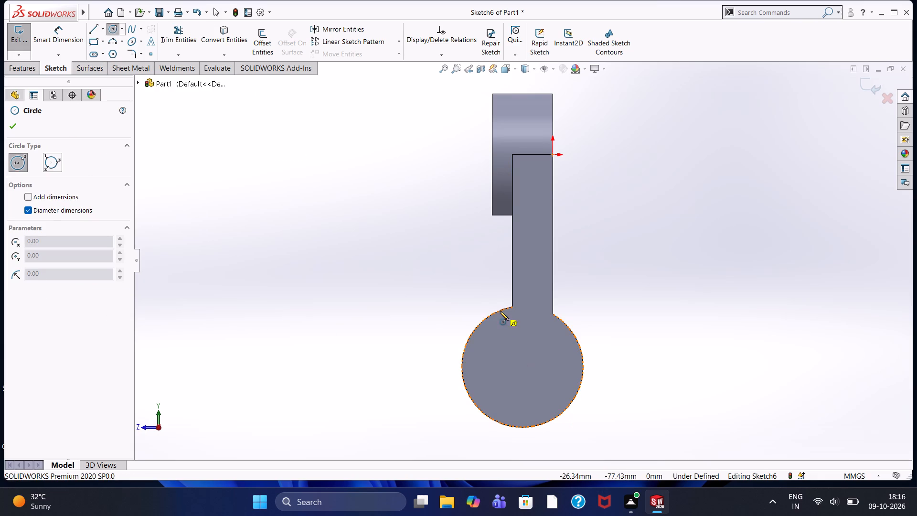
click(522, 365)
text(44)
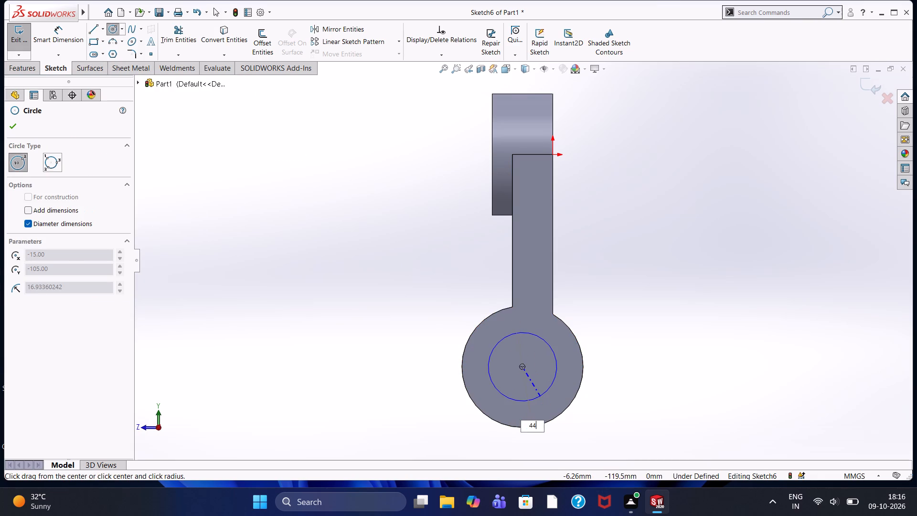
key(Return)
key(Escape)
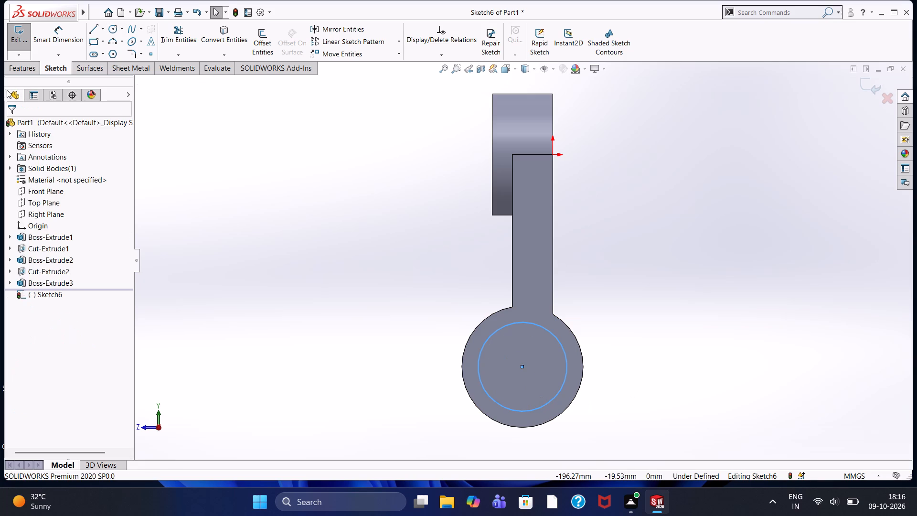
Extrude-cut the 44 mm circle through the full length of the crosswise cylinder.
click(14, 70)
click(176, 40)
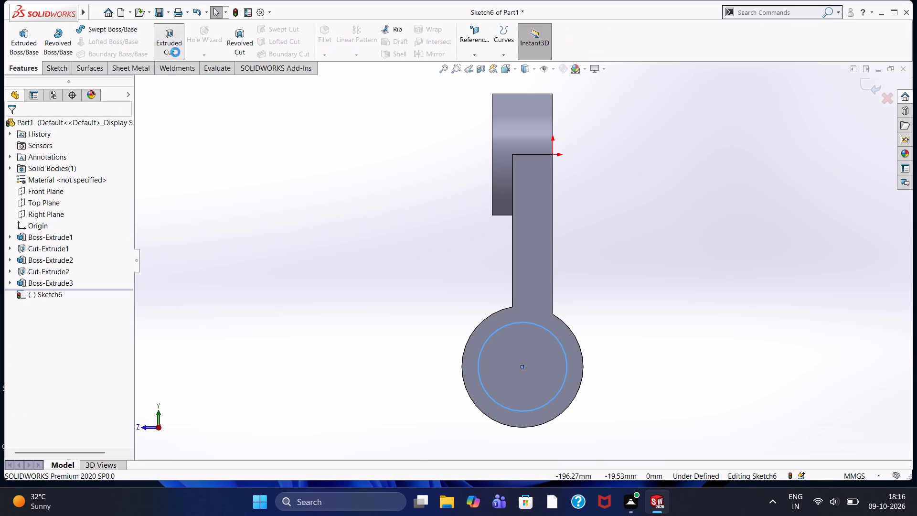
click(45, 192)
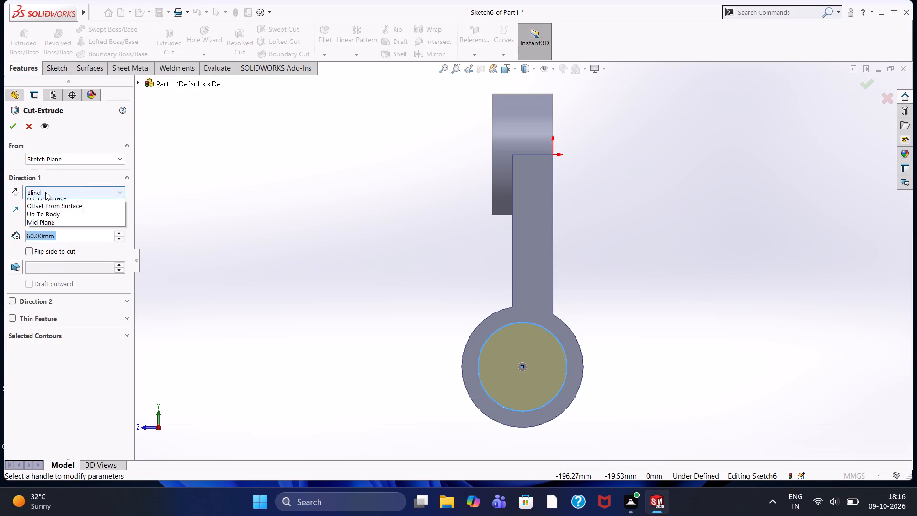
click(52, 209)
click(9, 127)
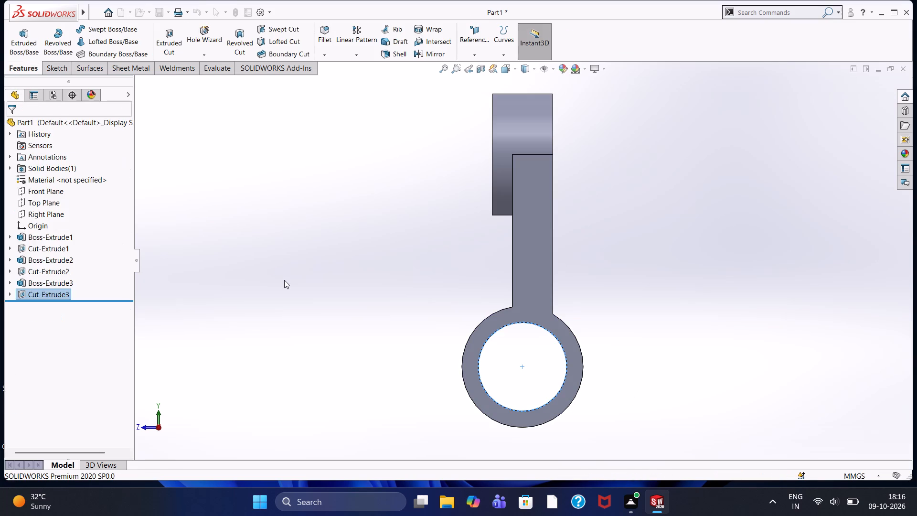
click(284, 280)
Create a reference plane offset 45 mm from the Top Plane, flipped downward toward the crosswise cylinder.
middle_drag(307, 265, 308, 289)
scroll(308, 281, down, 1)
scroll(449, 269, up, 2)
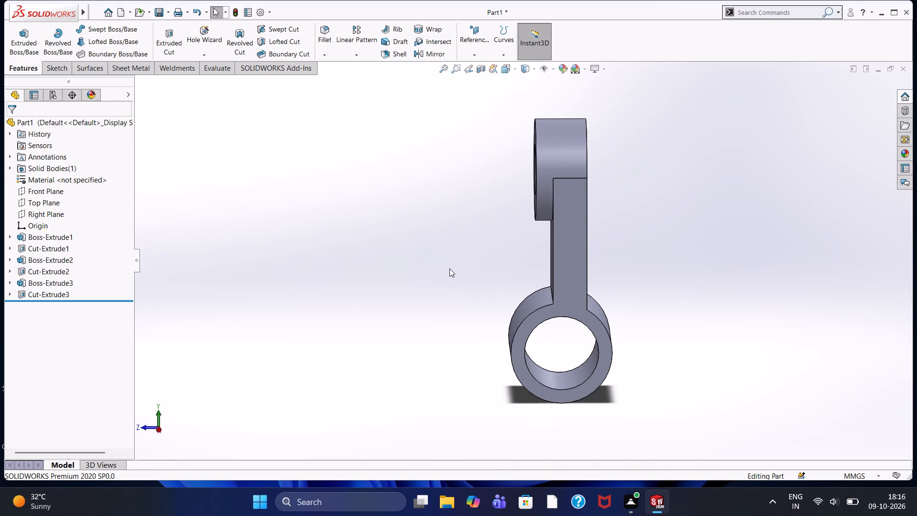
key(Escape)
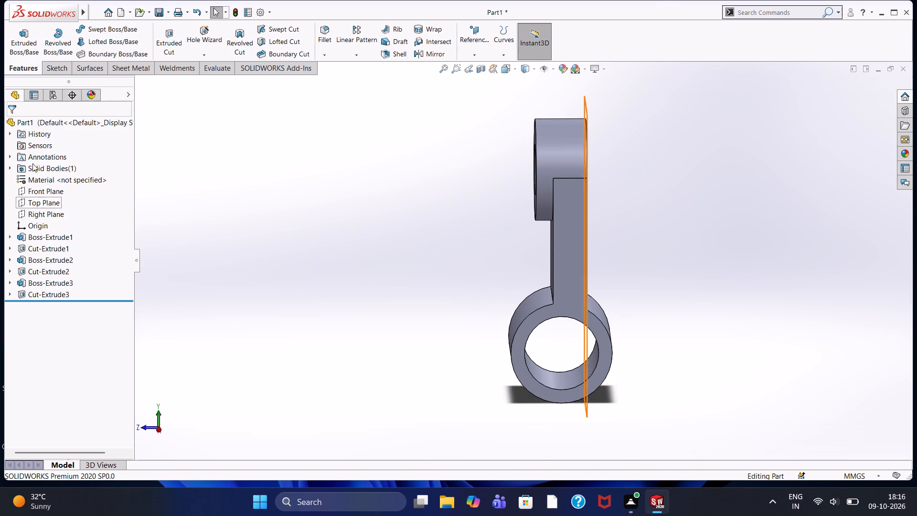
click(475, 57)
click(487, 71)
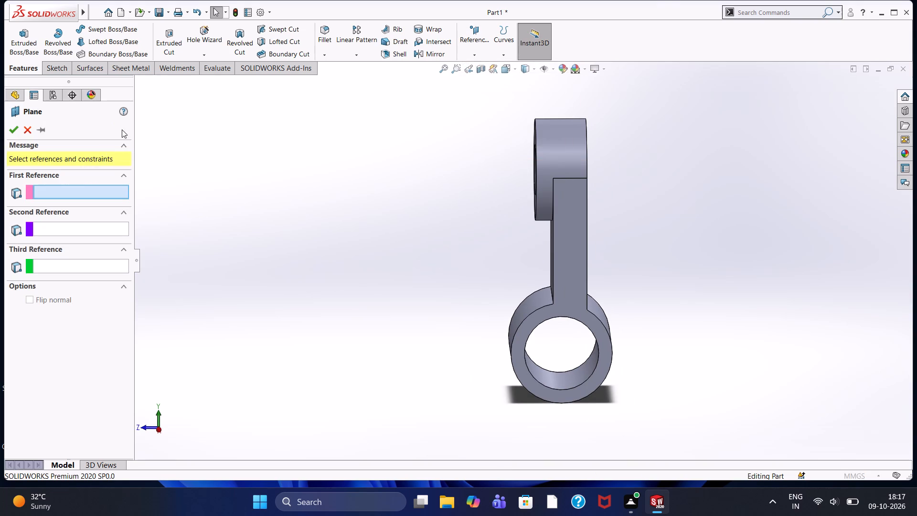
click(135, 84)
click(166, 164)
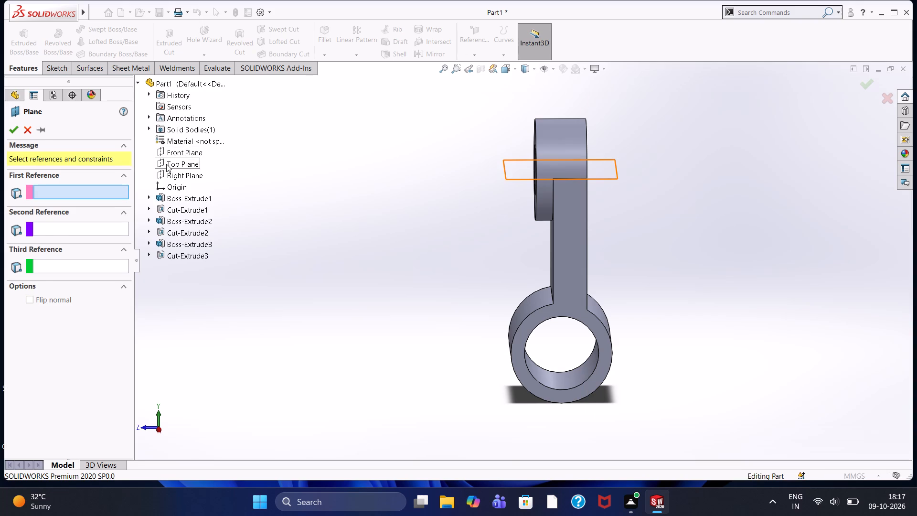
click(123, 281)
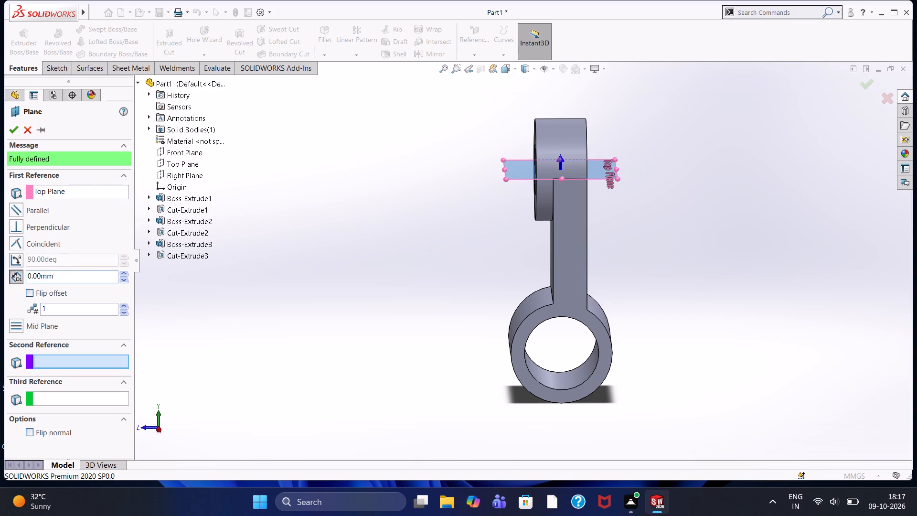
drag(69, 279, 0, 265)
click(0, 265)
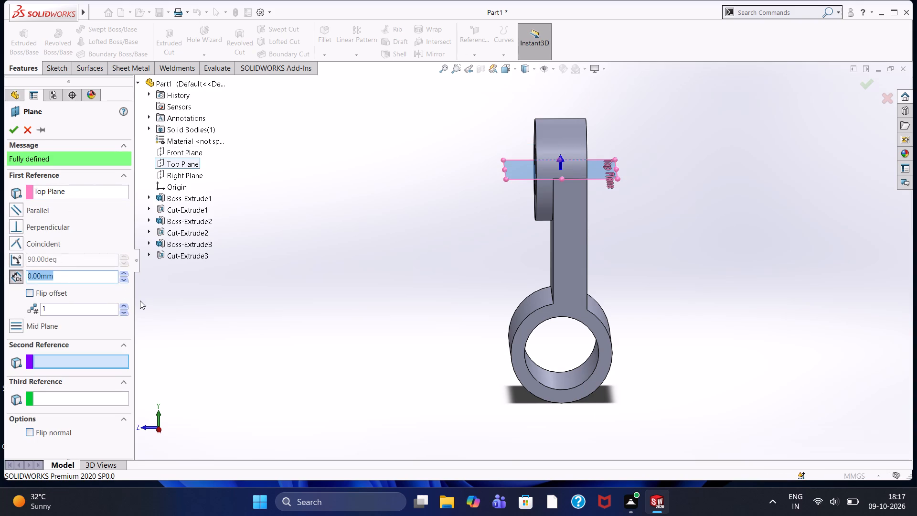
text(45)
key(Return)
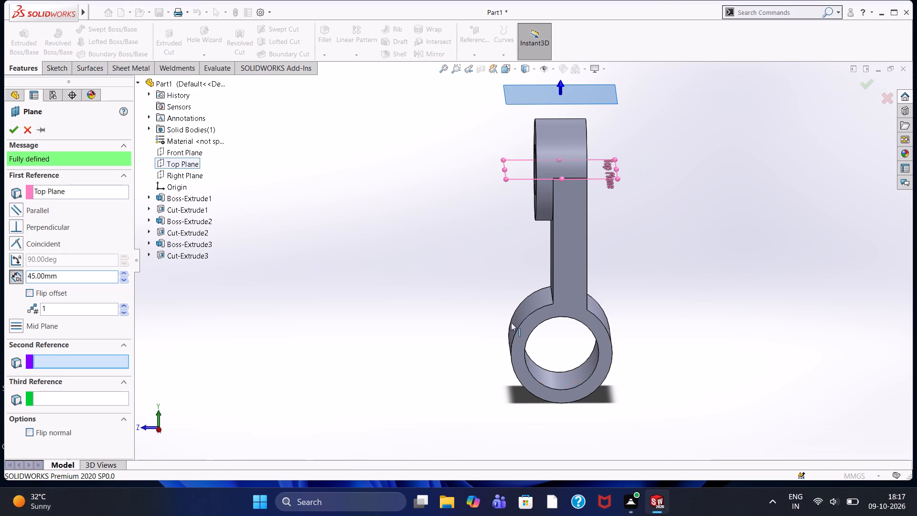
click(29, 293)
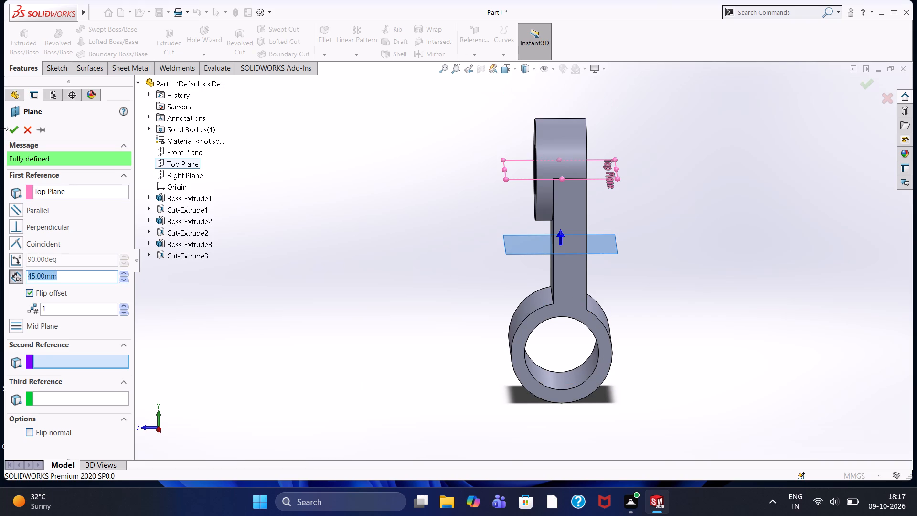
click(10, 128)
click(433, 285)
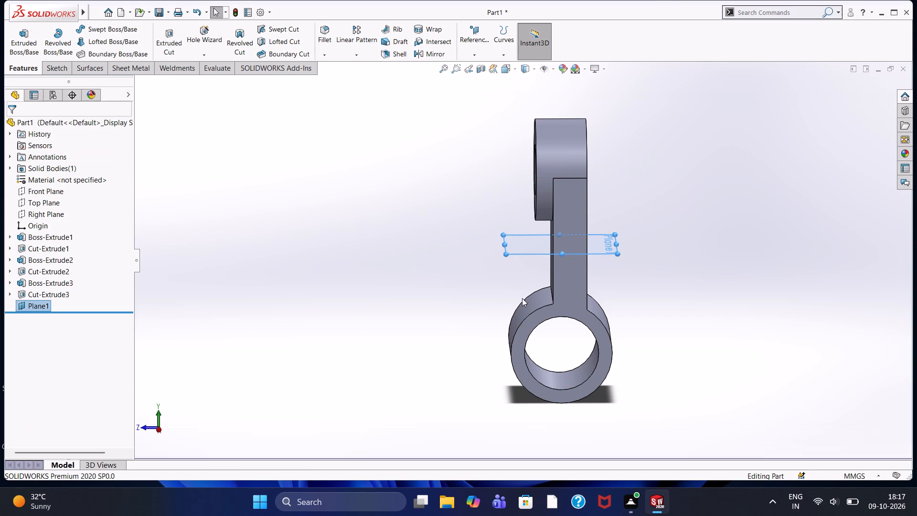
On the new offset plane, sketch a 60 mm square with one side along the plate's back edge, extending away from the plate.
click(530, 248)
click(568, 221)
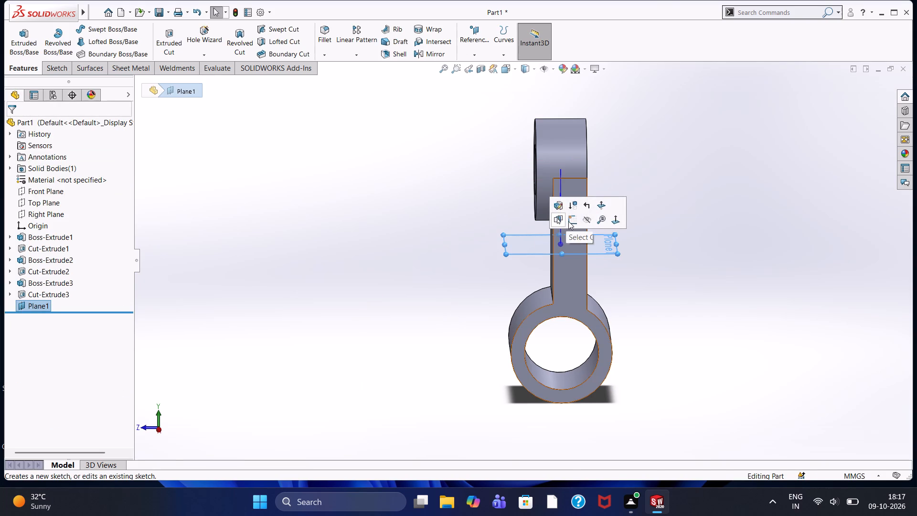
key(ctrl+8)
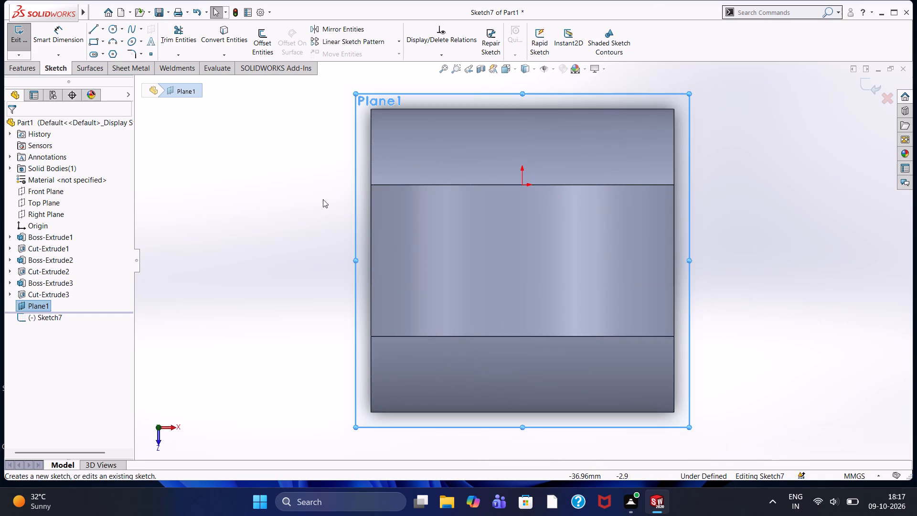
click(305, 193)
click(93, 31)
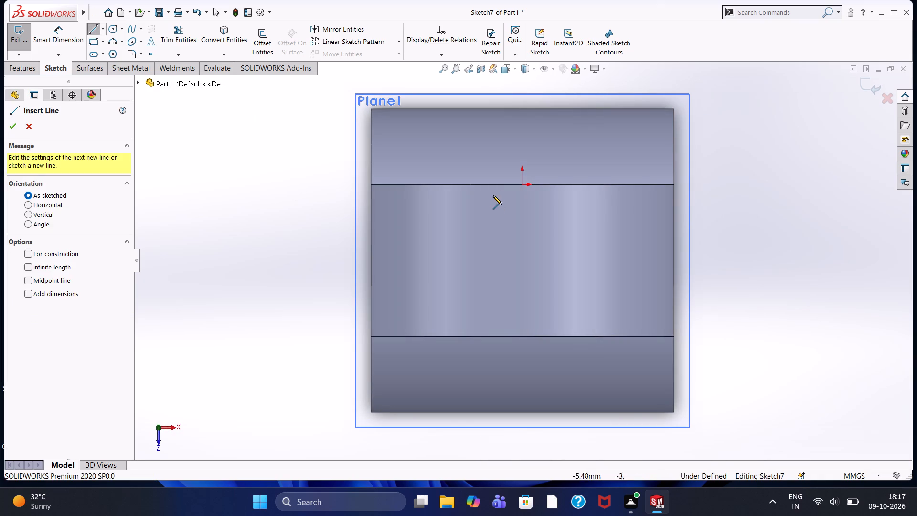
click(370, 183)
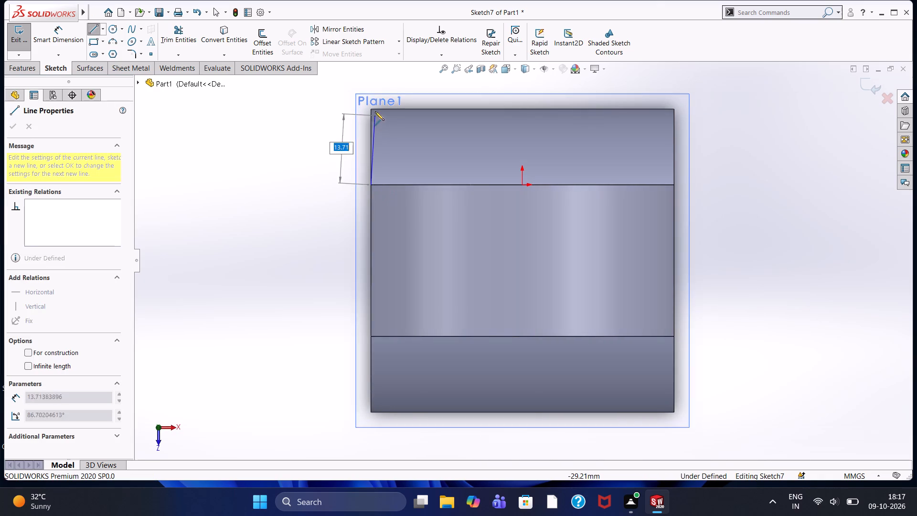
text(60)
key(Return)
scroll(370, 101, up, 4)
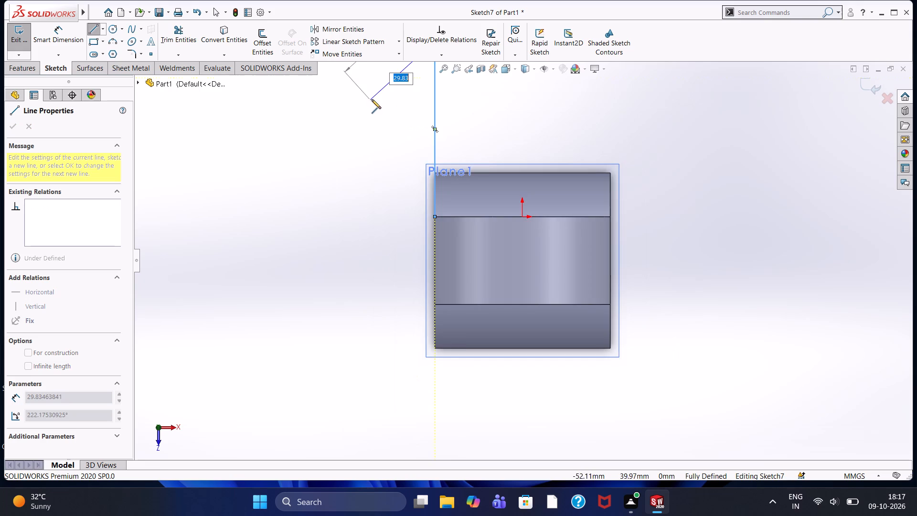
text(60)
key(Return)
text(60)
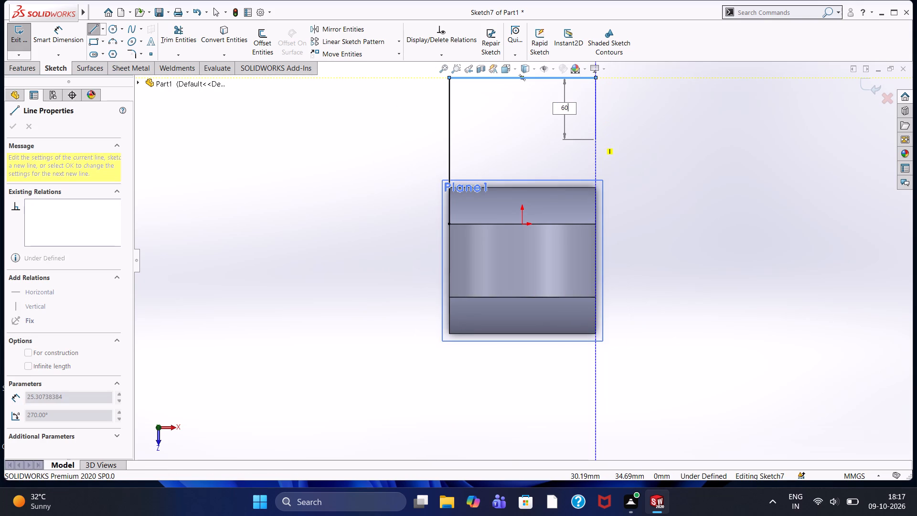
key(Return)
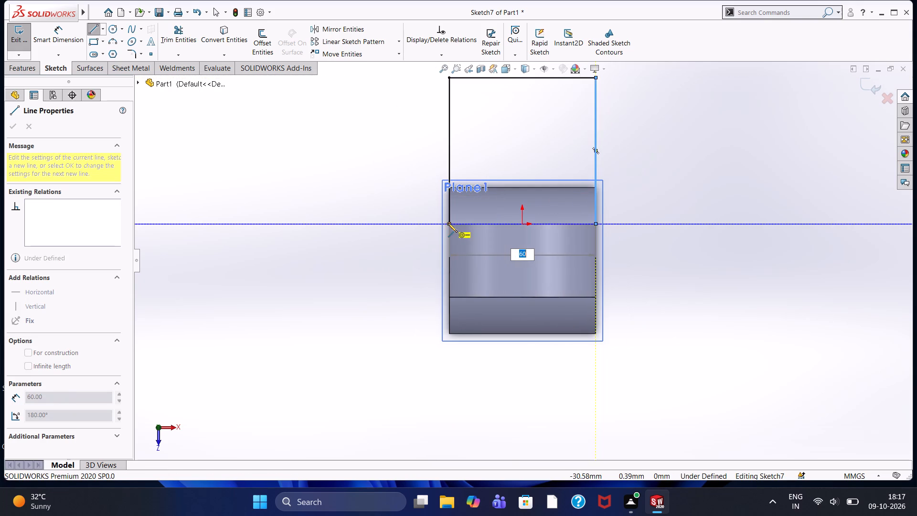
click(448, 223)
right_click(384, 142)
click(412, 149)
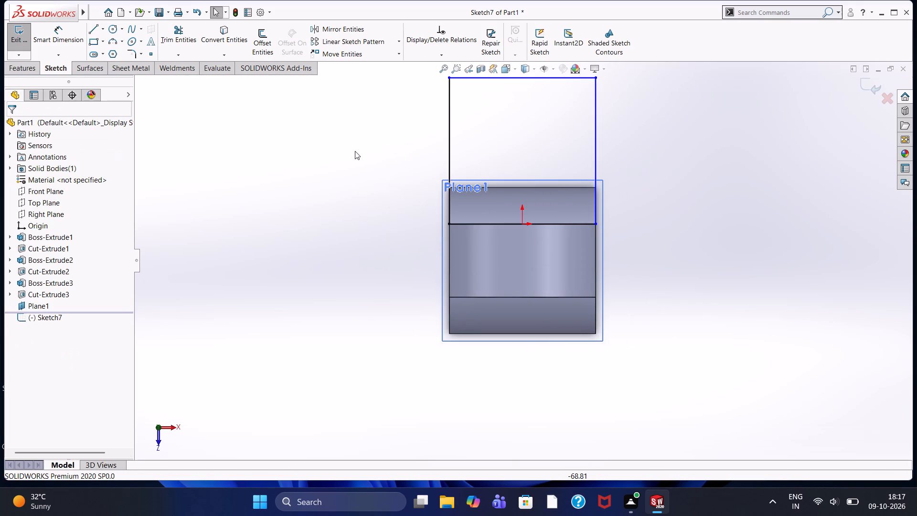
key(Escape)
Hide the offset reference plane.
middle_drag(343, 188, 360, 163)
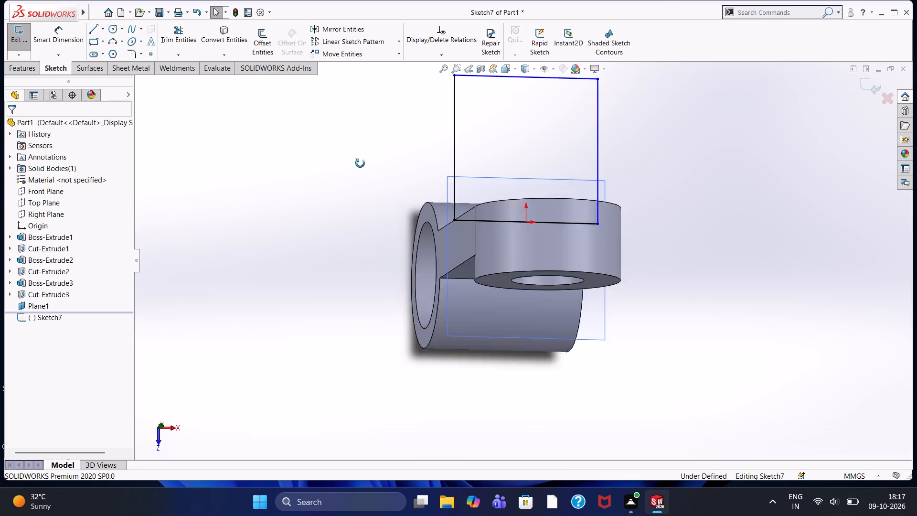
middle_drag(360, 163, 371, 128)
right_click(594, 325)
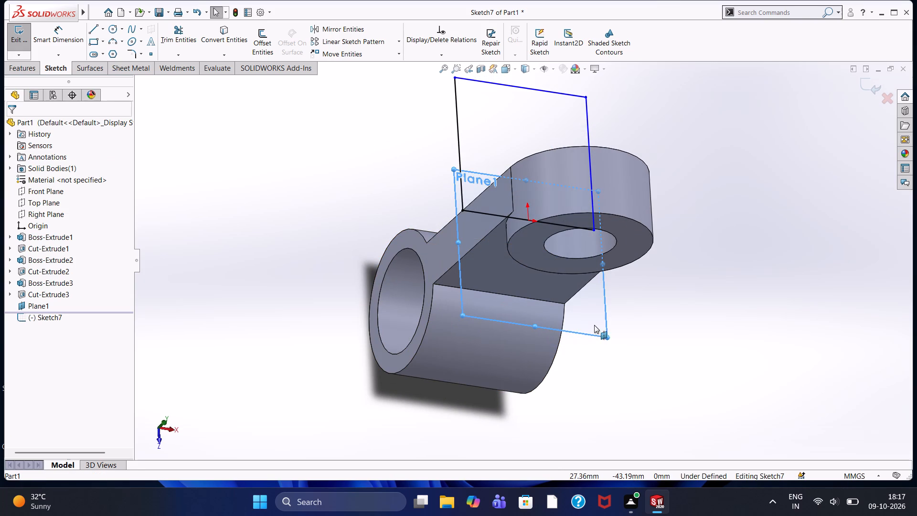
key(Escape)
key(Escape)
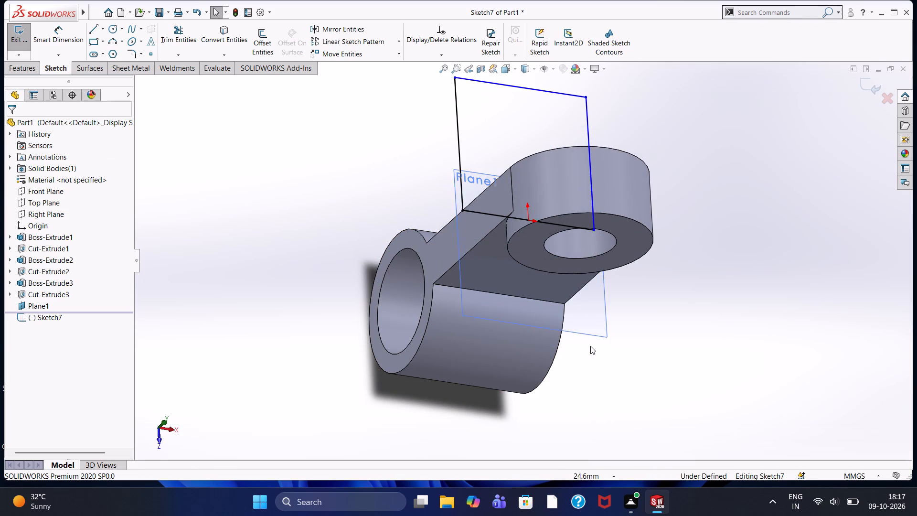
scroll(595, 336, down, 3)
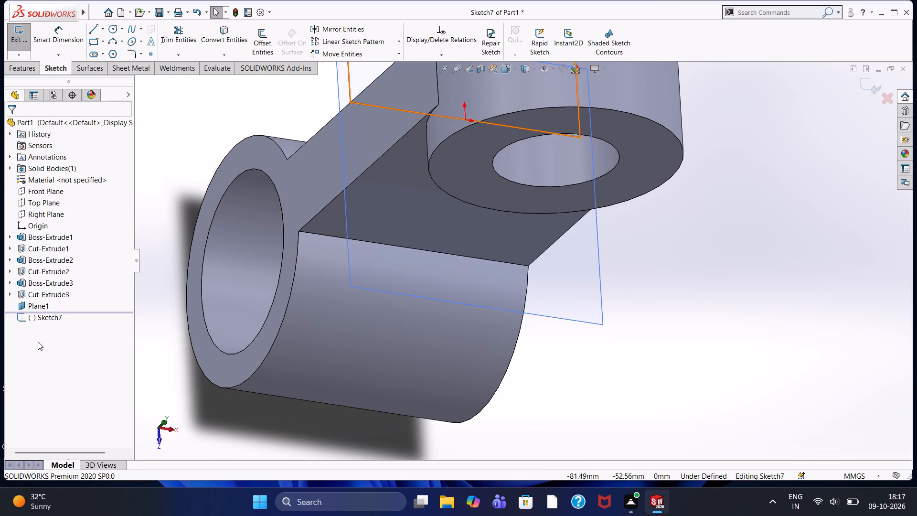
right_click(23, 308)
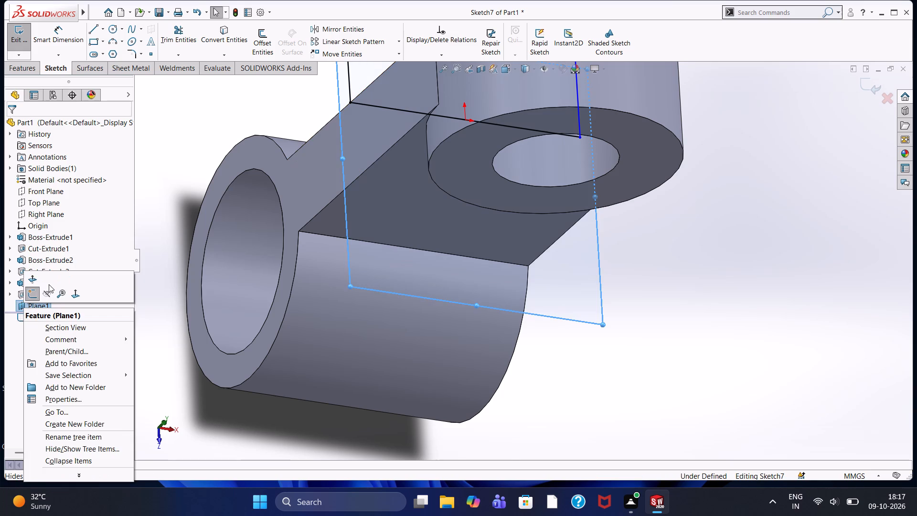
click(48, 294)
click(183, 160)
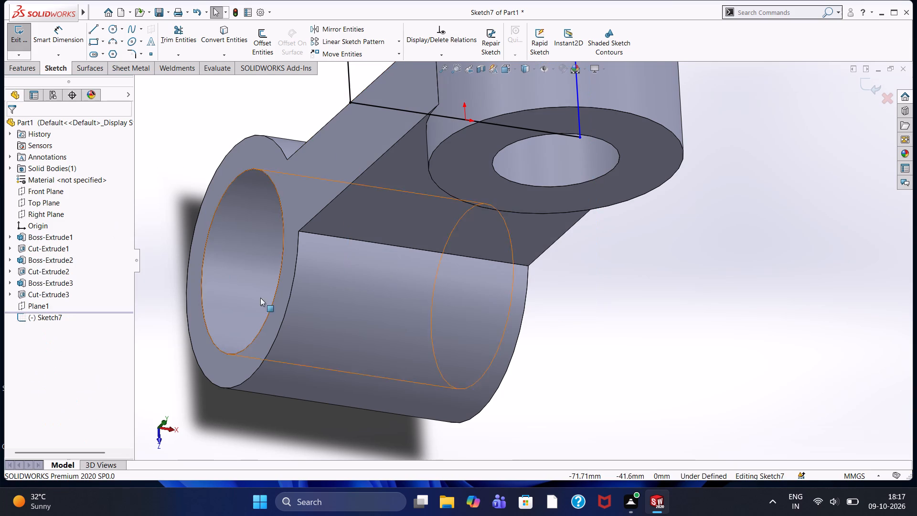
Delete the square's outer line, the side farthest from and parallel to the plate.
scroll(267, 127, up, 2)
scroll(432, 130, up, 2)
scroll(511, 129, down, 2)
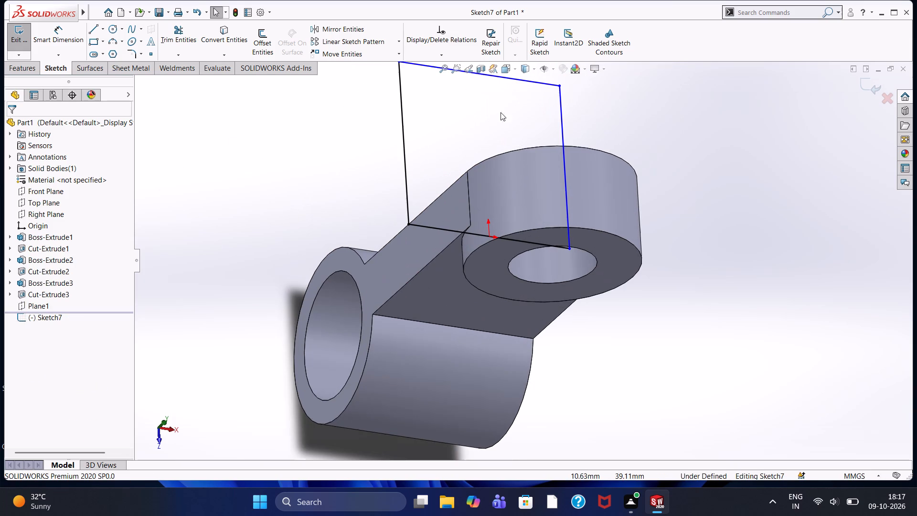
click(509, 78)
key(Delete)
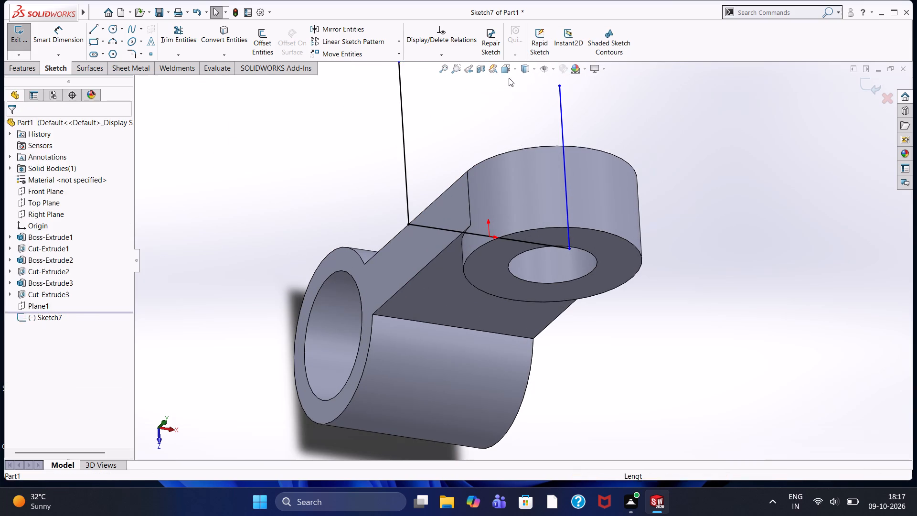
Close the open end of the profile with a 30 mm radius three-point arc joining the free ends of the two side lines.
scroll(509, 89, up, 2)
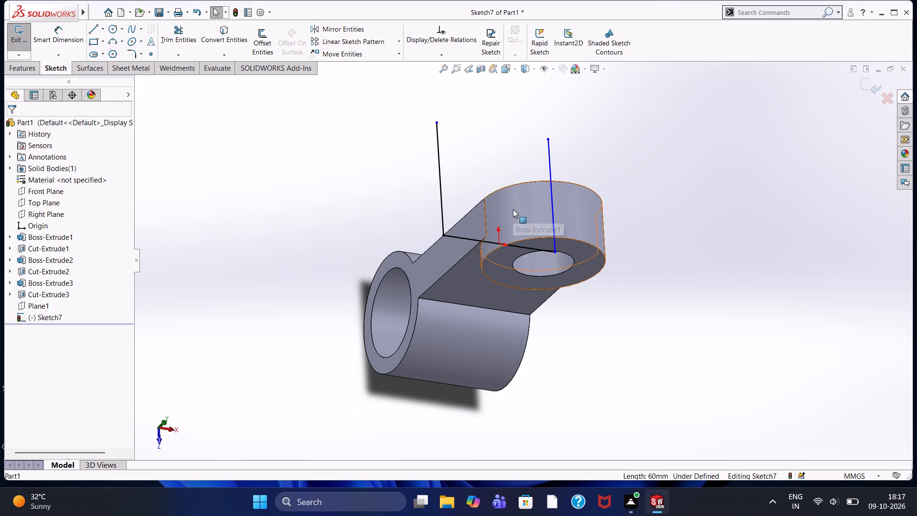
key(ctrl+8)
click(117, 41)
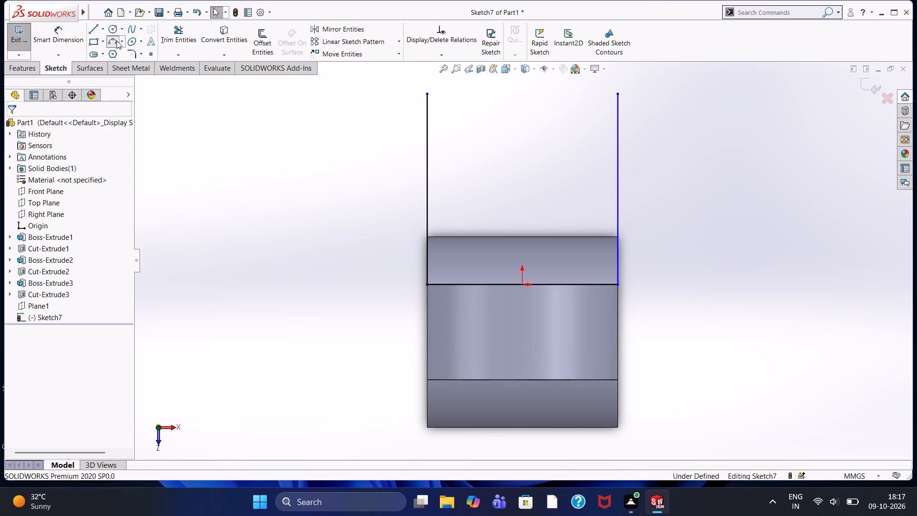
click(427, 93)
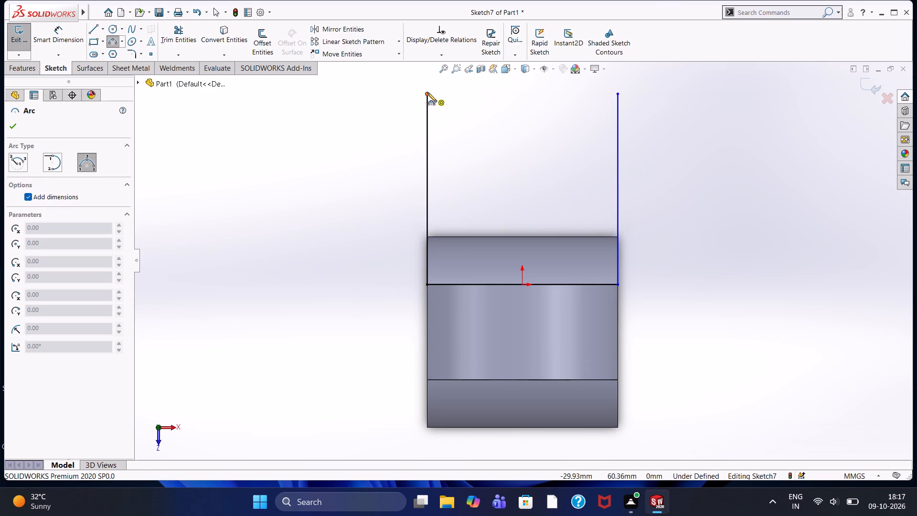
click(616, 93)
scroll(570, 96, up, 2)
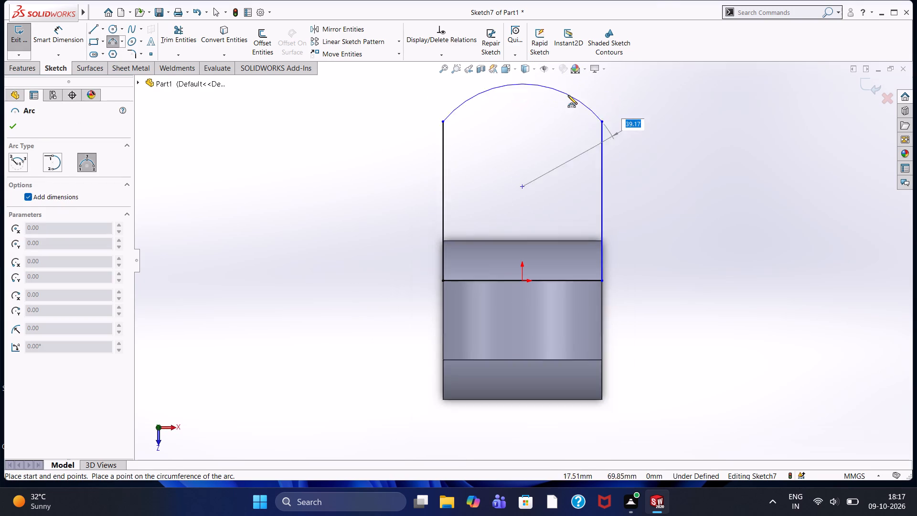
scroll(565, 94, up, 1)
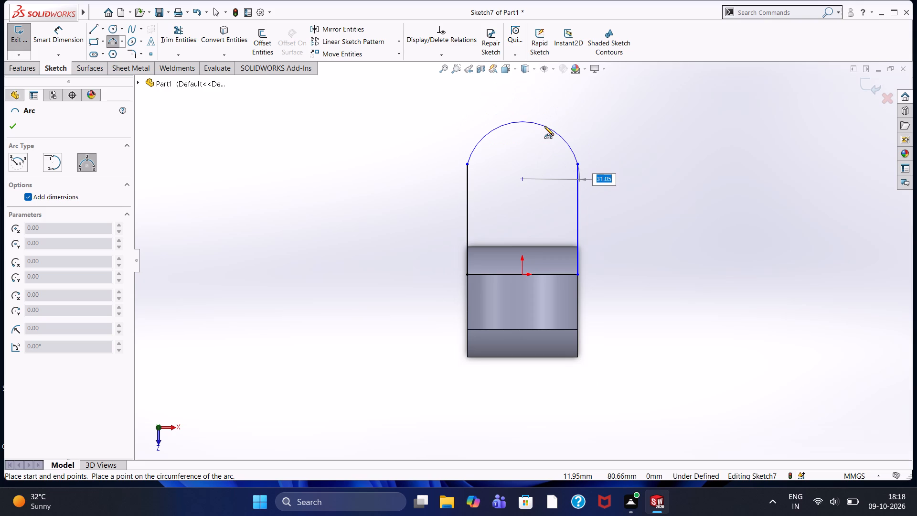
text(30)
key(Return)
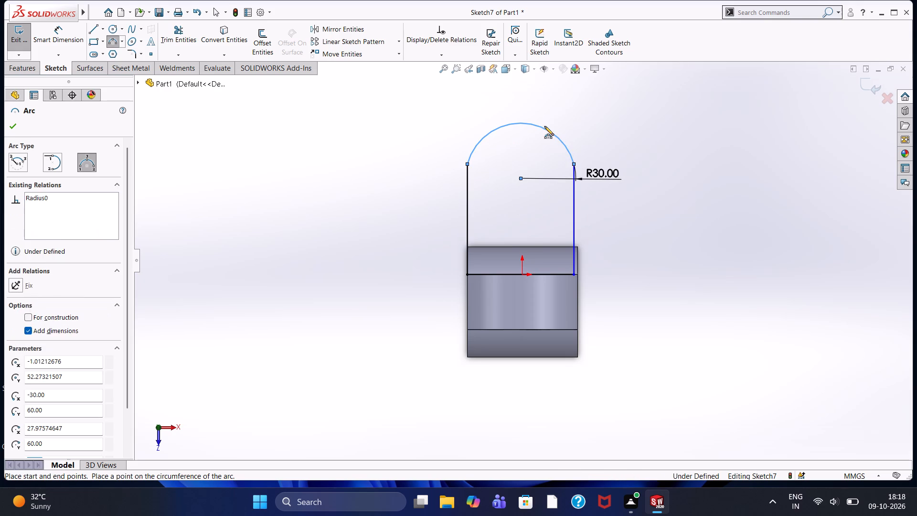
key(Escape)
scroll(504, 193, down, 2)
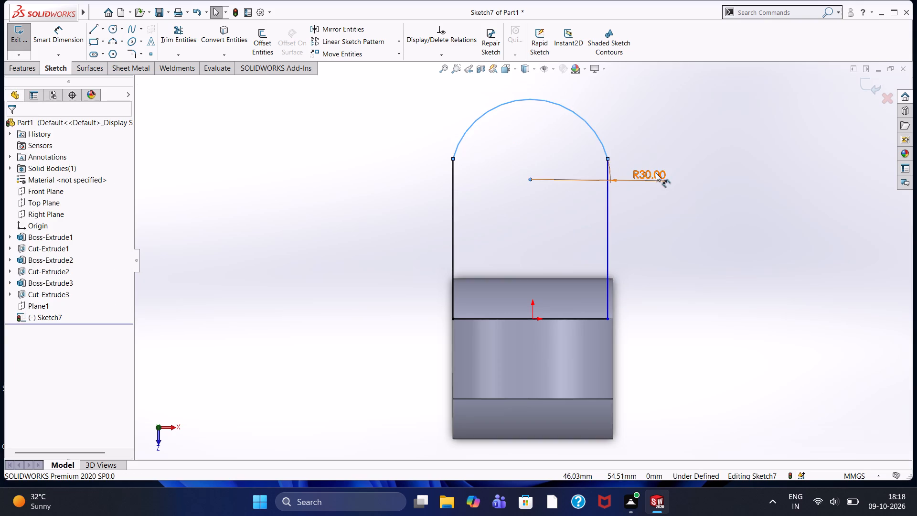
Reposition the arc's R30 dimension text just outside the upper part of the arc.
drag(650, 165, 608, 114)
drag(650, 176, 619, 107)
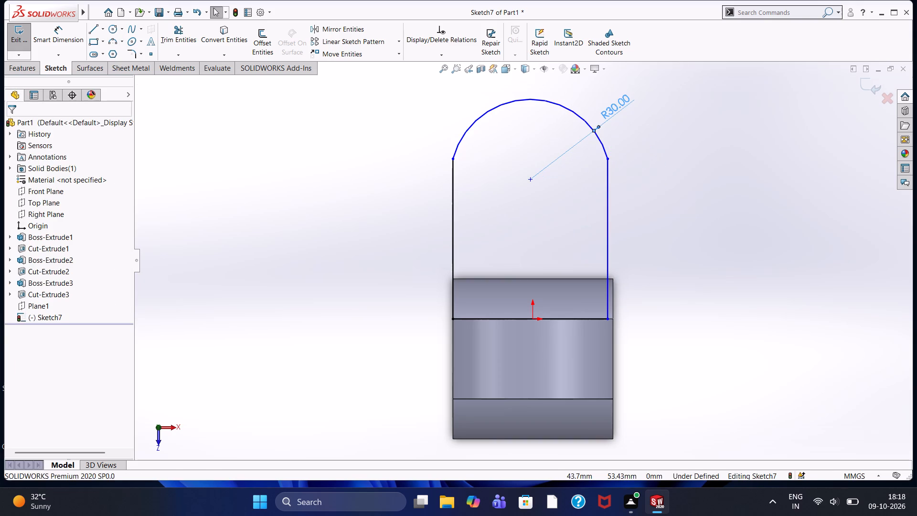
Extrude the rounded lug profile as a blind boss 15 mm deep, merged with the bracket.
click(26, 67)
middle_drag(187, 190, 184, 144)
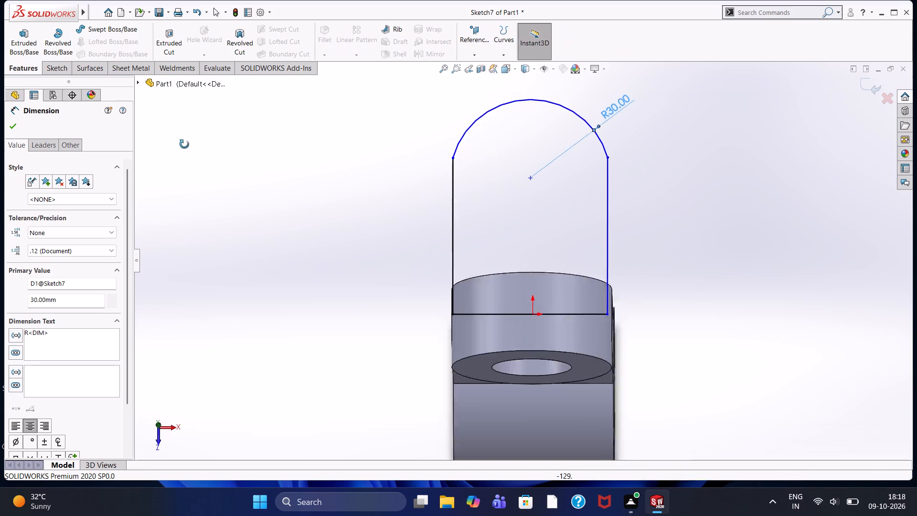
middle_drag(184, 144, 138, 91)
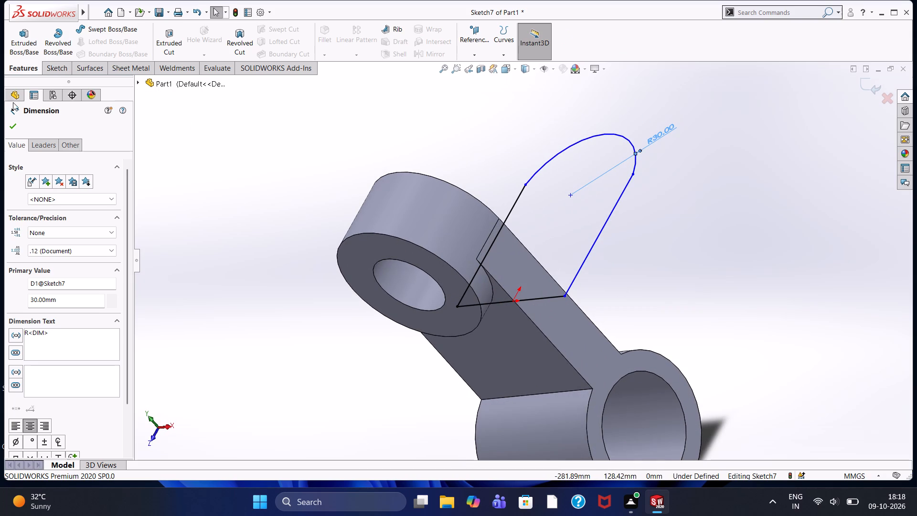
click(25, 39)
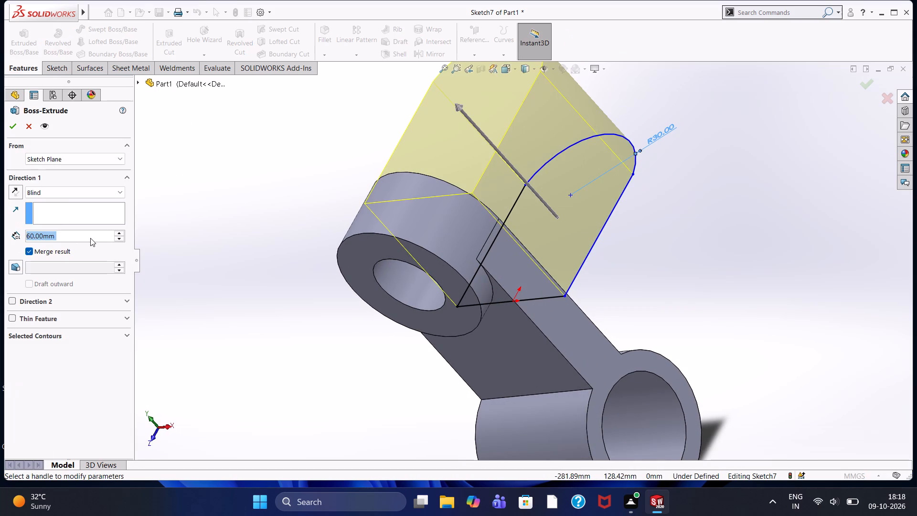
drag(94, 233, 0, 225)
text(15)
key(Return)
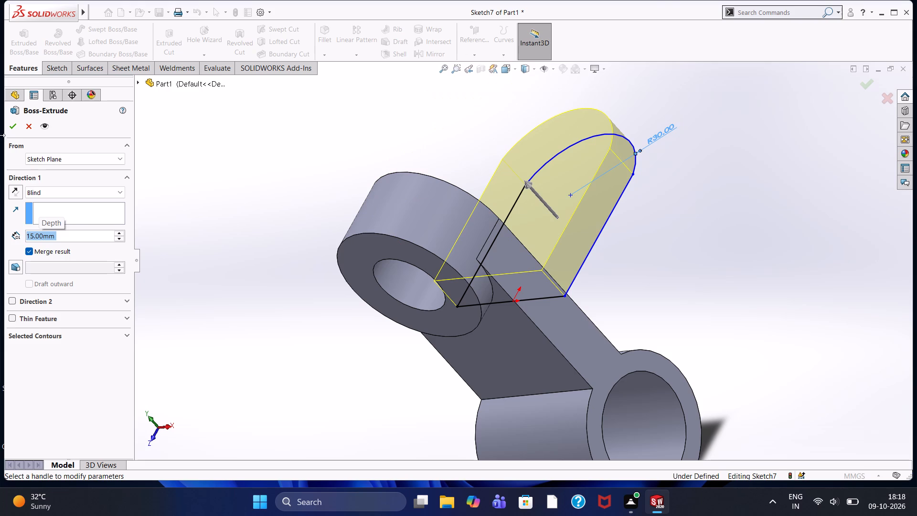
click(13, 125)
click(308, 193)
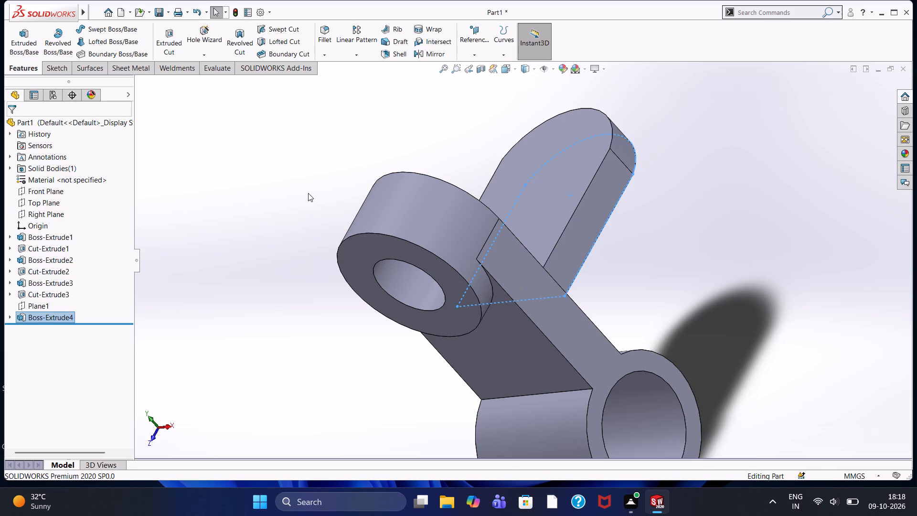
On the lug's broad flat face, sketch a 30 mm diameter circle concentric with its rounded end.
middle_drag(306, 164, 321, 204)
click(508, 136)
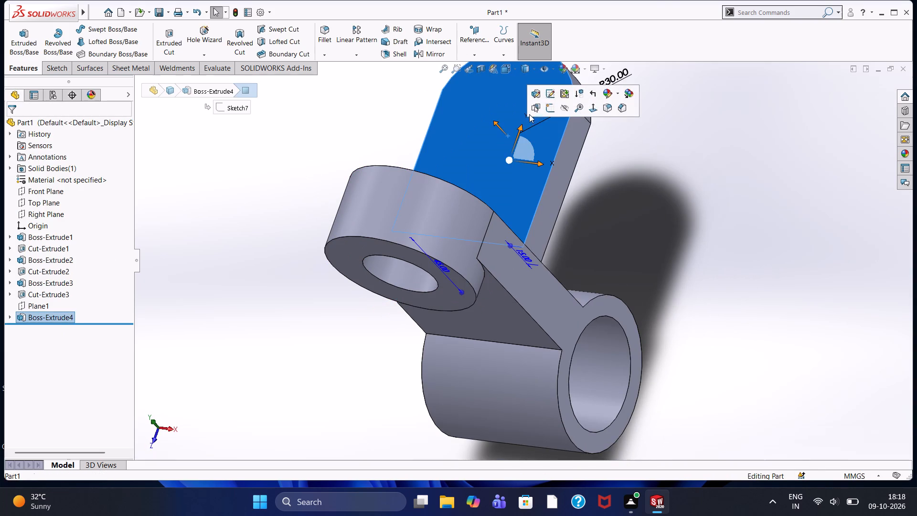
click(550, 111)
key(ctrl+8)
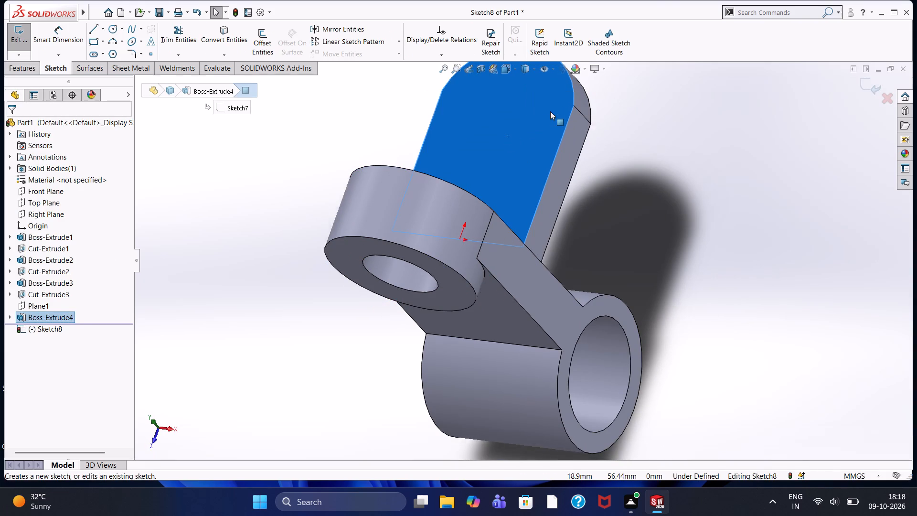
drag(365, 173, 358, 161)
click(113, 31)
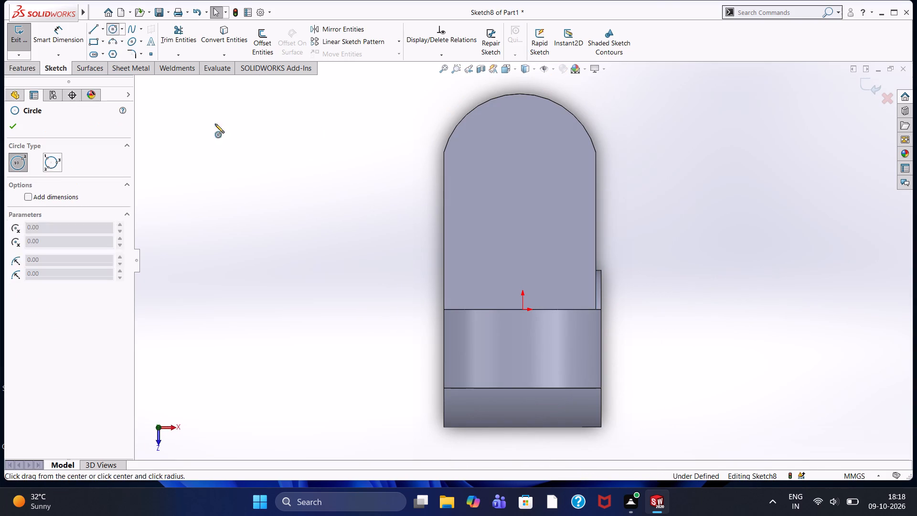
click(518, 172)
text(30)
key(Return)
key(Escape)
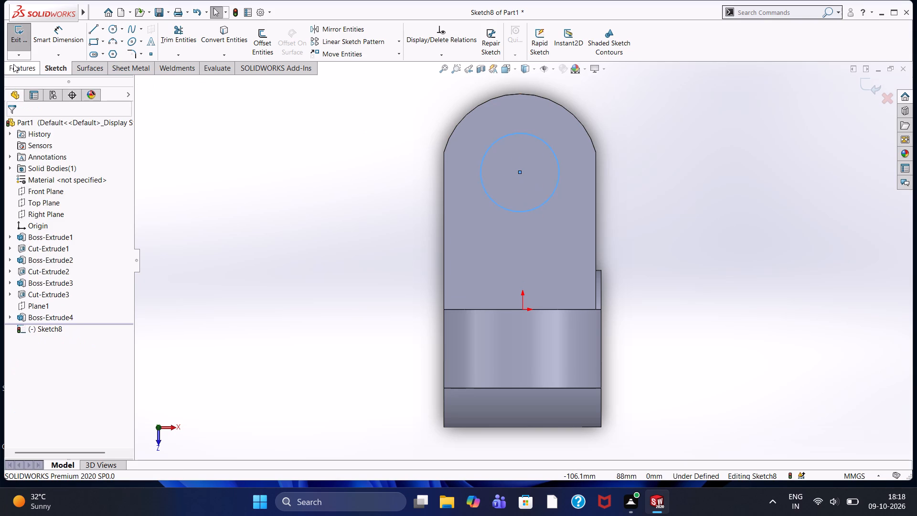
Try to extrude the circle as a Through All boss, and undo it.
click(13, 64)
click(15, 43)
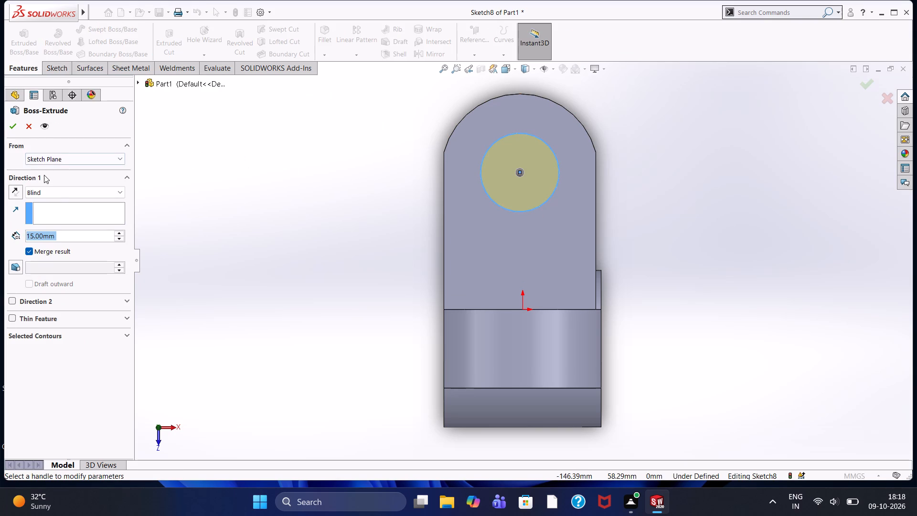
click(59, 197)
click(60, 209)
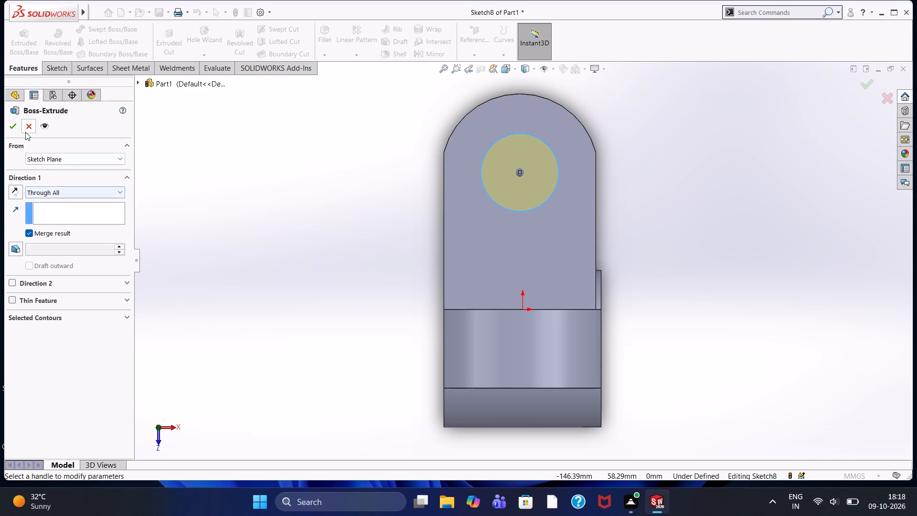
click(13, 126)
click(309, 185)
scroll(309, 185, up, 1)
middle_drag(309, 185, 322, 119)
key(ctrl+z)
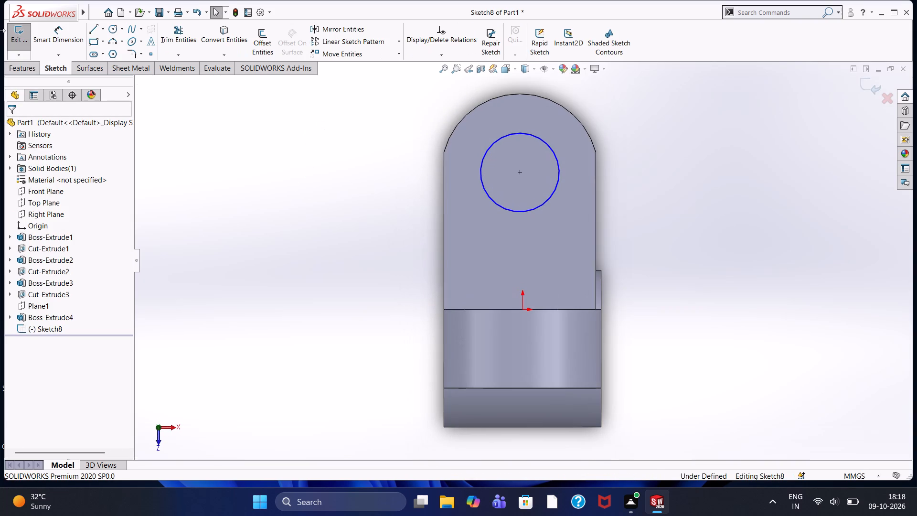
Cut the 30 mm circle through the lug with a Through All extruded cut.
click(27, 71)
click(155, 45)
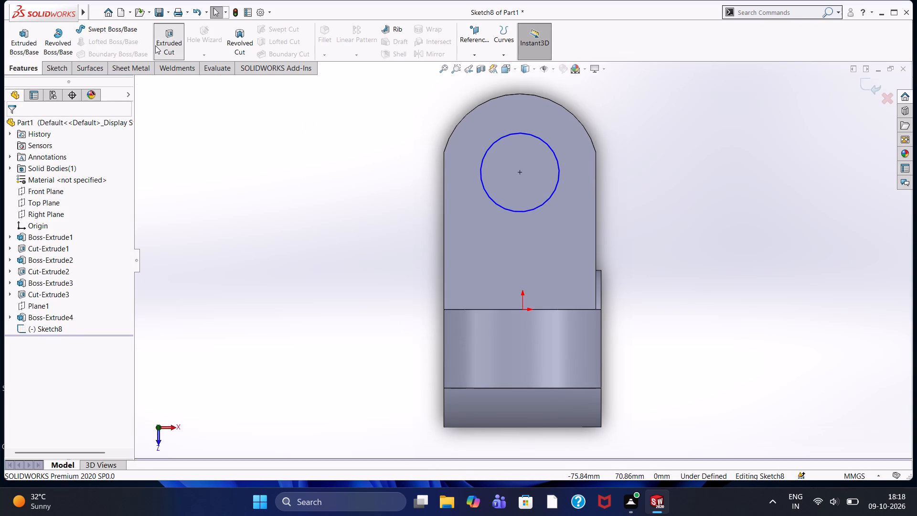
click(43, 188)
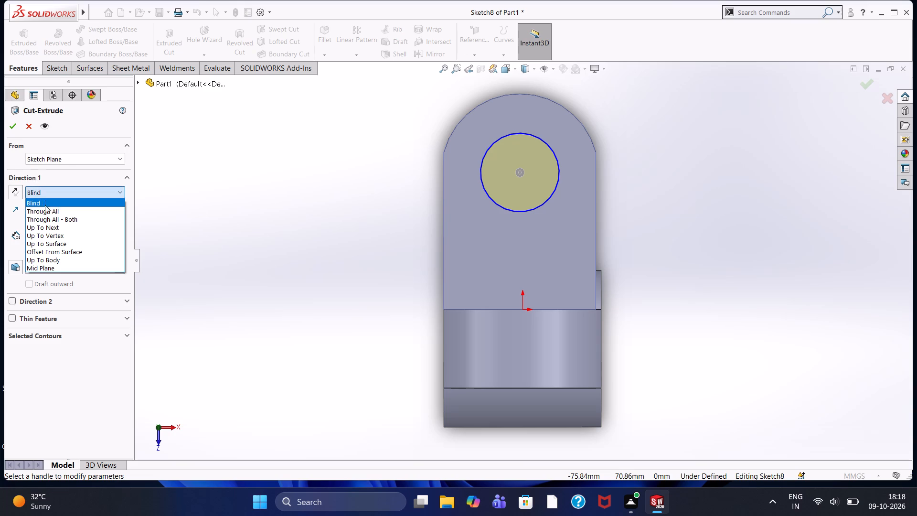
click(45, 209)
click(13, 129)
click(222, 215)
On the Right Plane, sketch a slanted line about 61 mm long from the ring's bottom edge to the crosswise cylinder's outer circle.
middle_drag(294, 206, 286, 171)
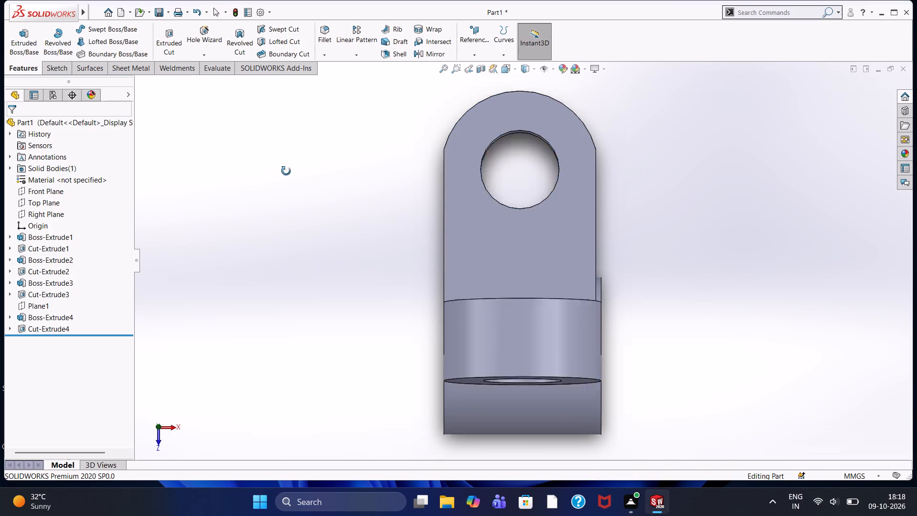
middle_drag(286, 171, 283, 117)
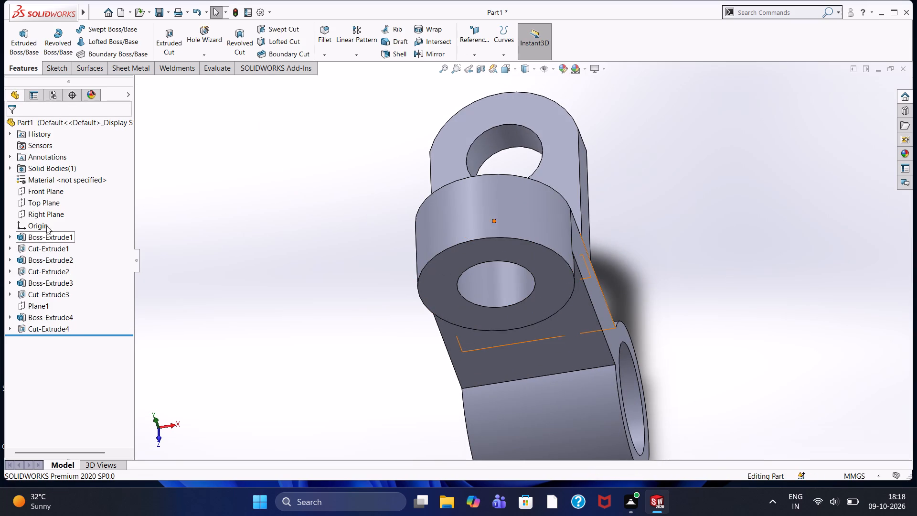
click(47, 214)
click(57, 201)
key(ctrl+8)
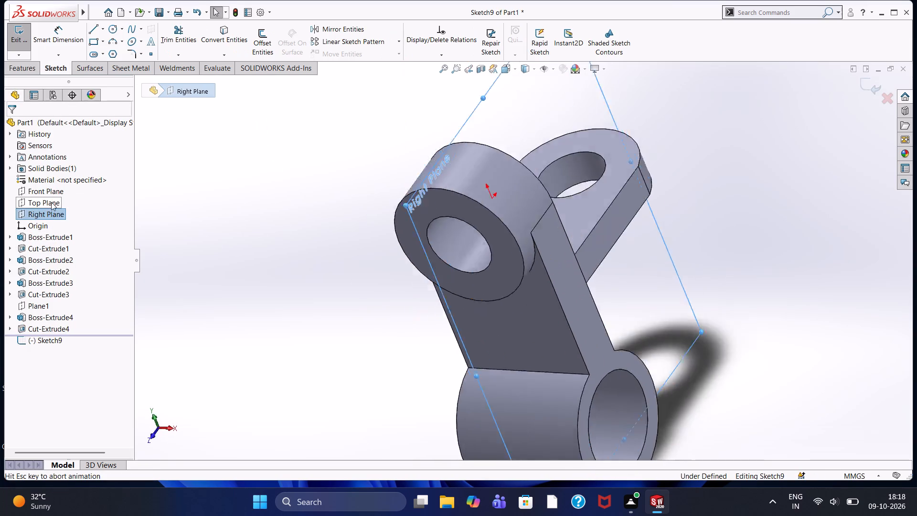
click(234, 235)
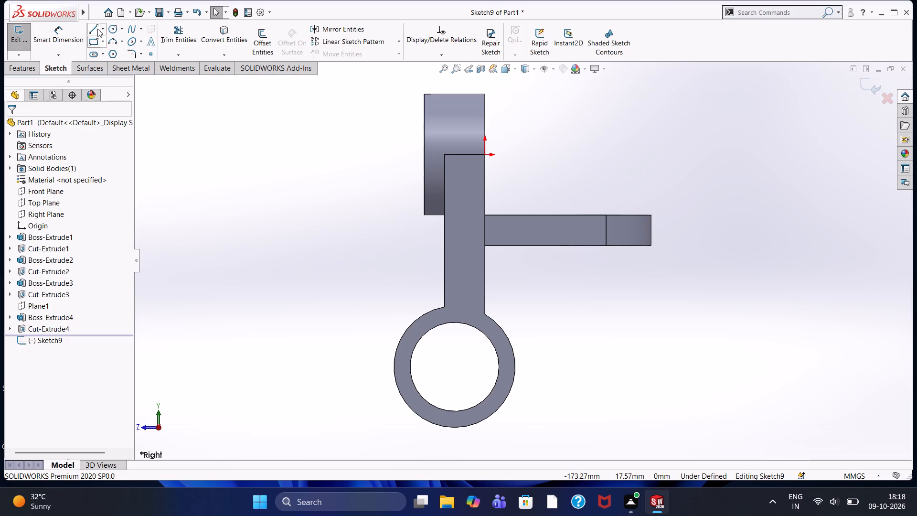
click(97, 28)
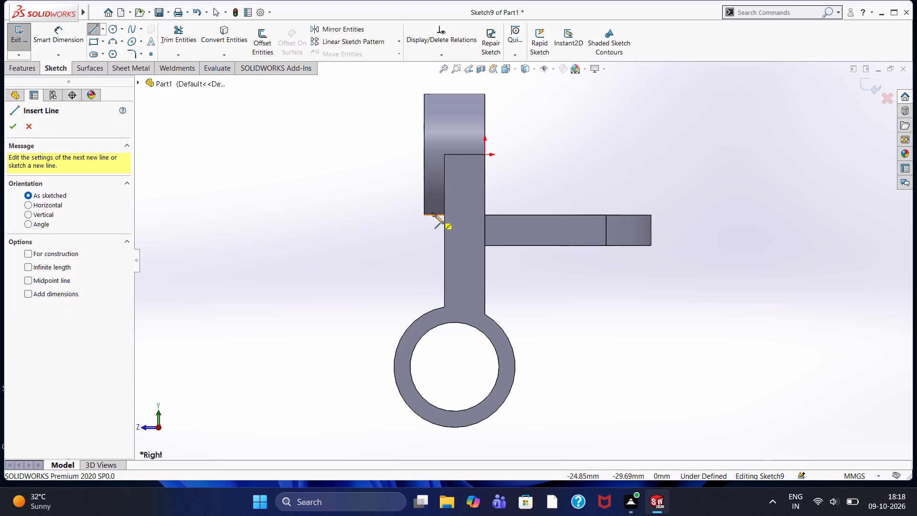
click(435, 215)
click(403, 333)
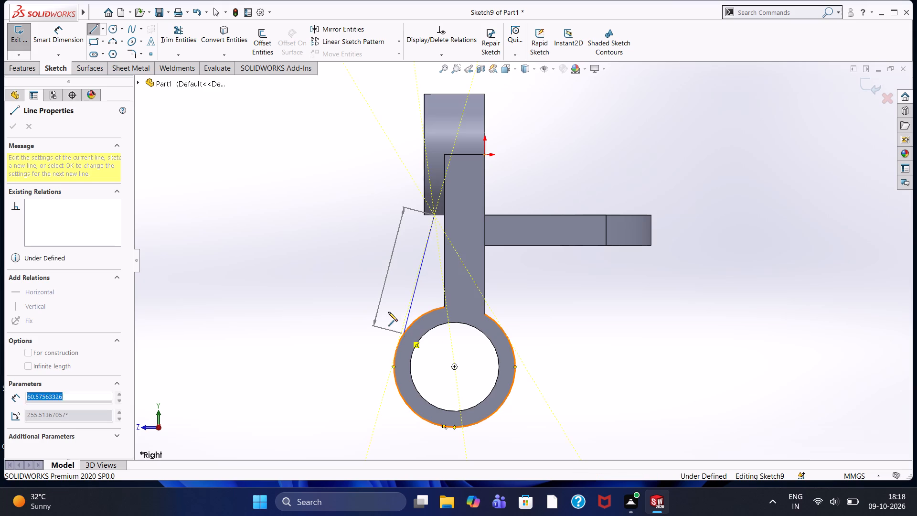
right_click(325, 278)
click(337, 287)
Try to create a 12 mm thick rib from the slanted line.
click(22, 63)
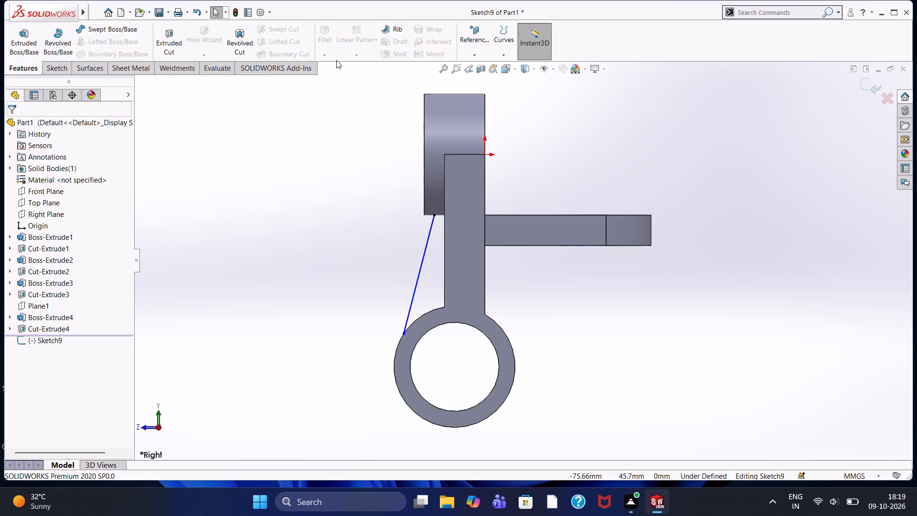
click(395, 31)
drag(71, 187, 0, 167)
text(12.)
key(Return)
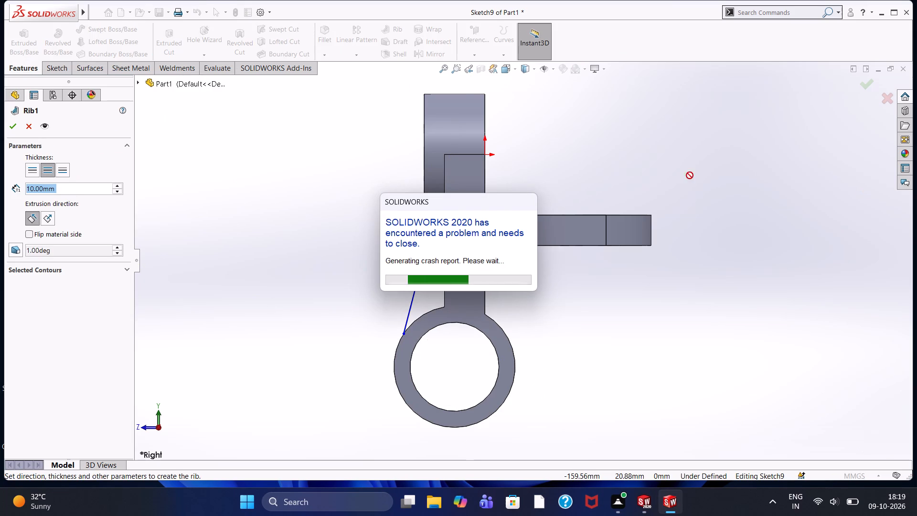
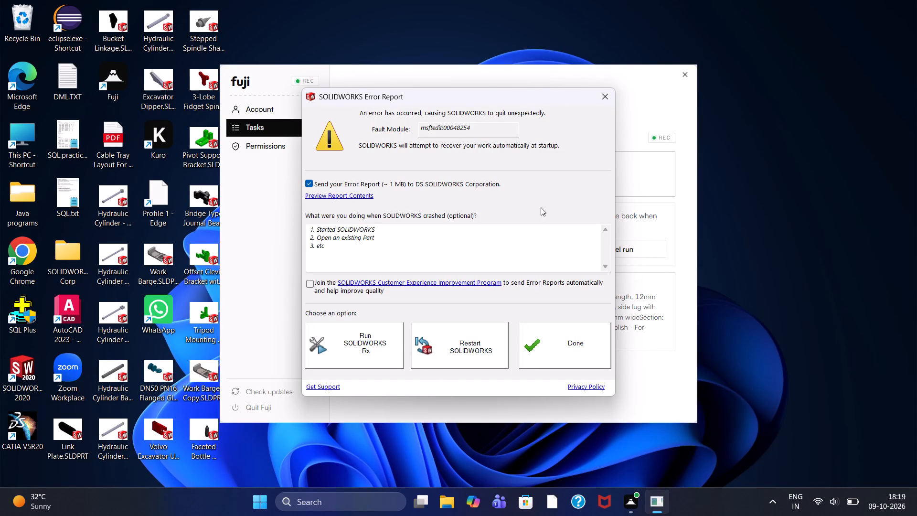
Move the SOLIDWORKS Error Report window aside to uncover the Tripod Mounting Bracket run details.
drag(556, 96, 682, 283)
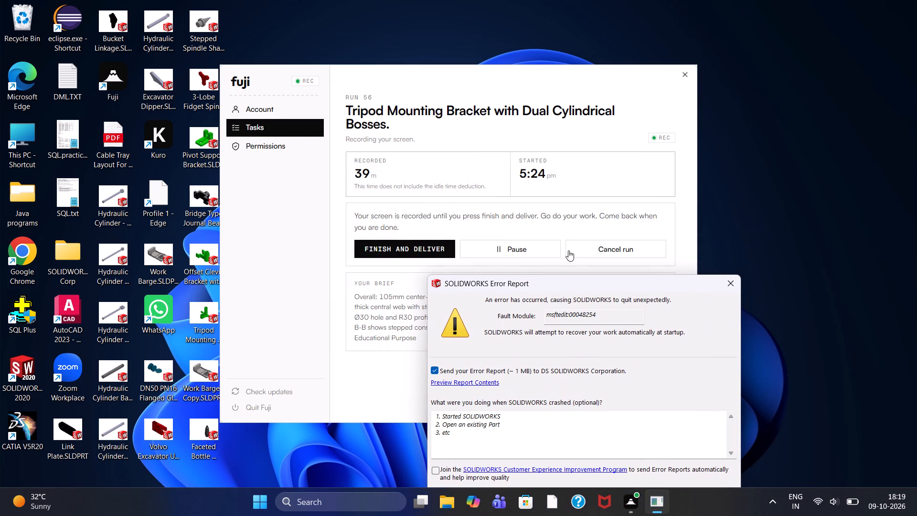
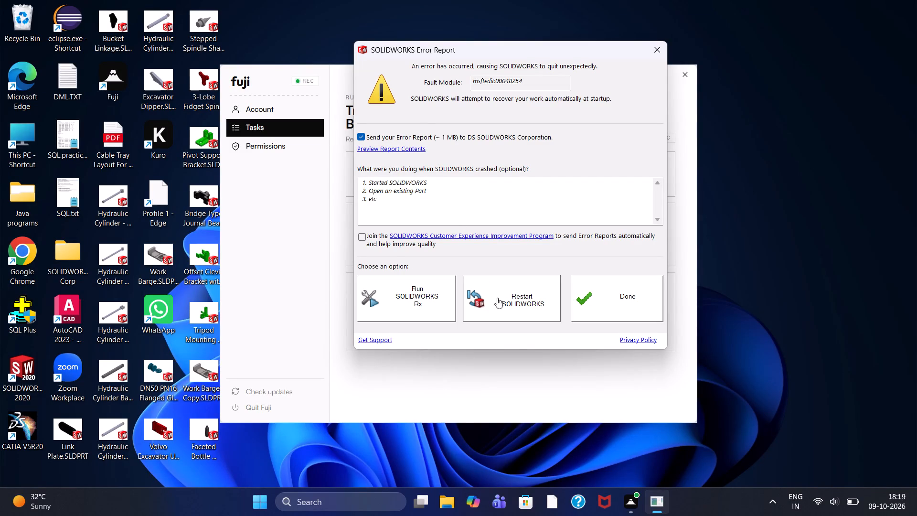
Opt in to the SOLIDWORKS Customer Experience Improvement Program and restart SOLIDWORKS with the error report sent.
click(360, 235)
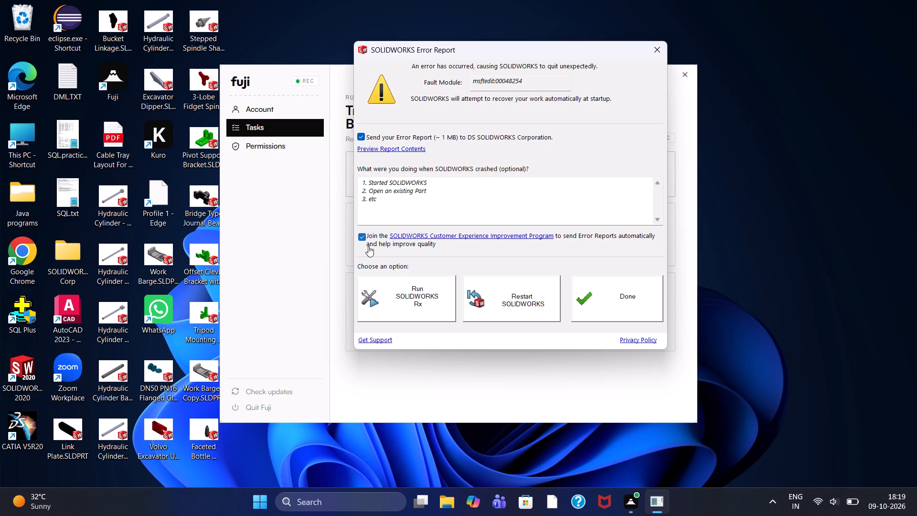
click(474, 301)
click(512, 295)
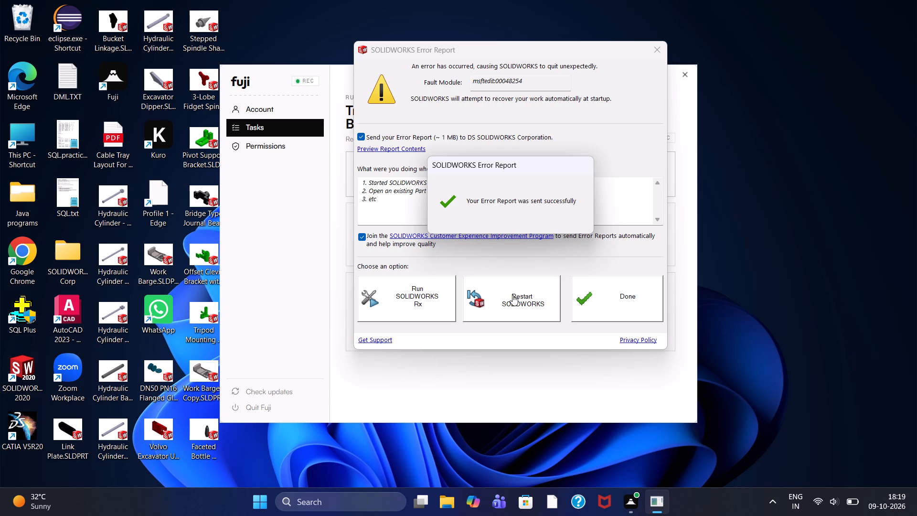
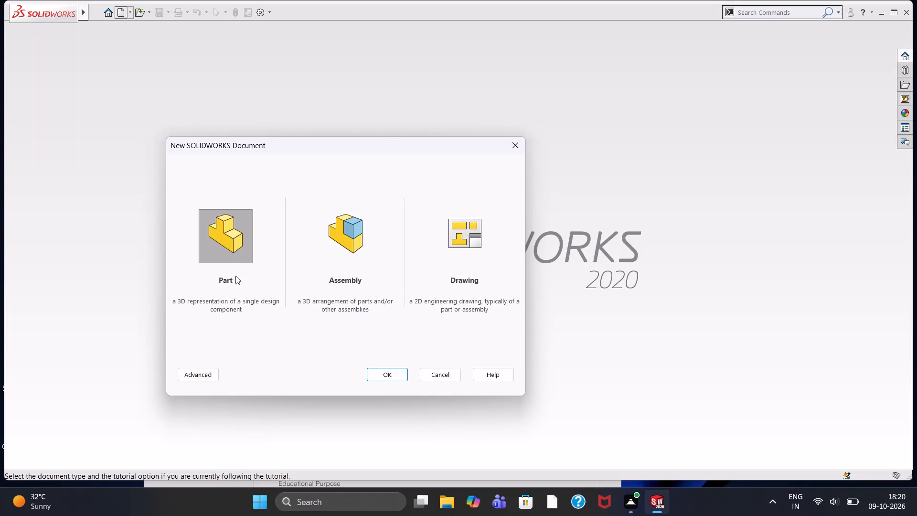
Create a new part document.
double_click(229, 236)
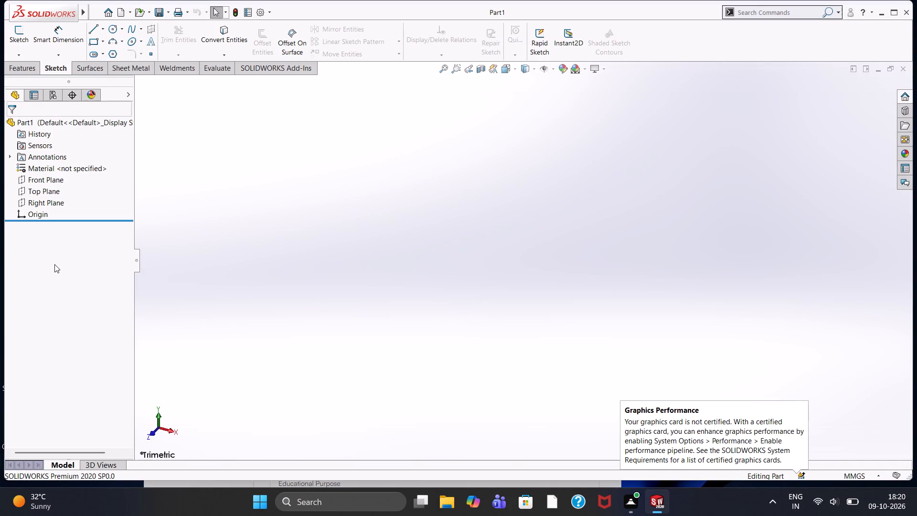
Sketch a 60 mm diameter circle centred on the origin on the Front Plane.
click(47, 179)
click(53, 165)
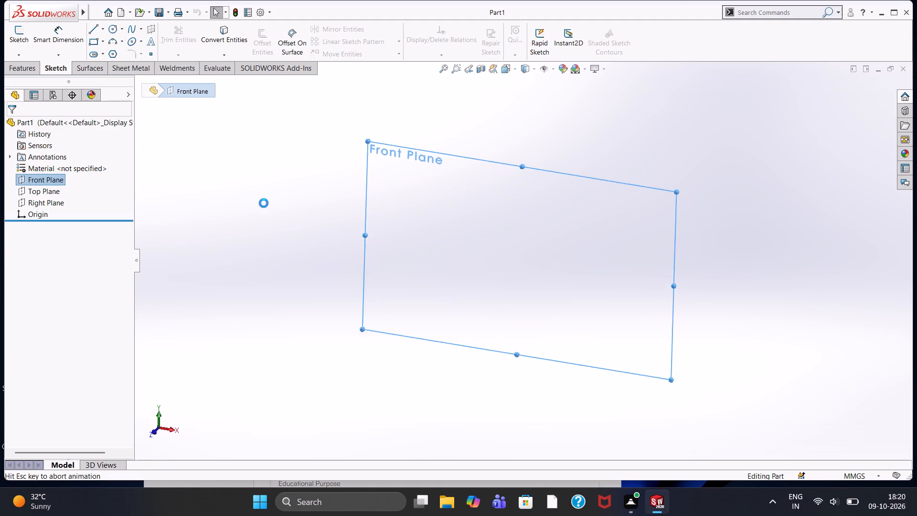
click(264, 203)
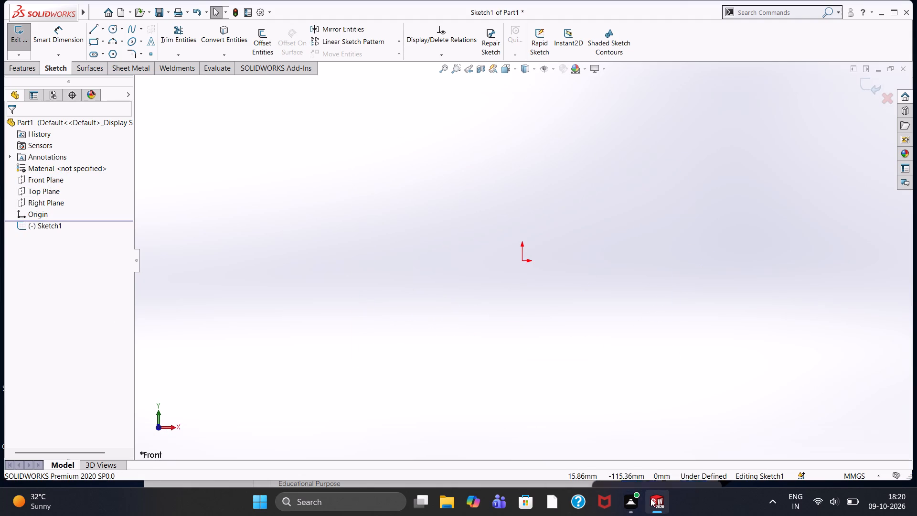
click(110, 32)
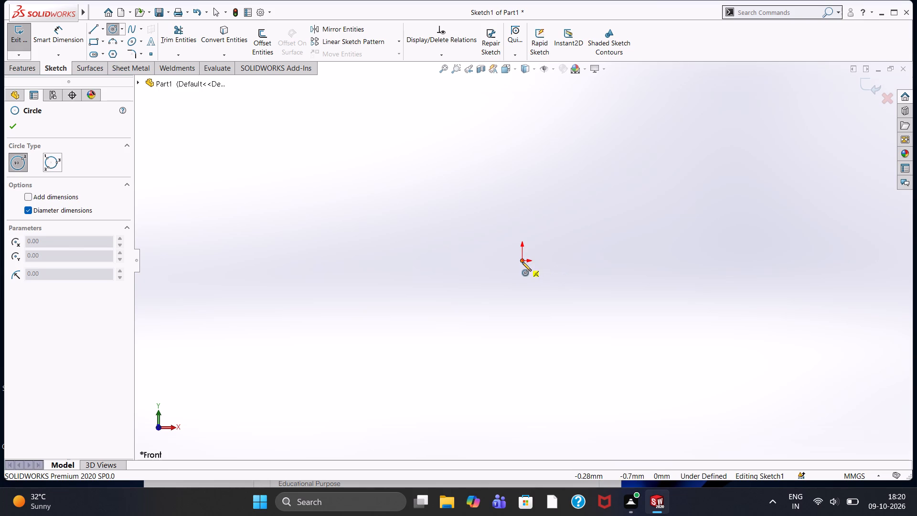
click(522, 262)
text(60)
key(Return)
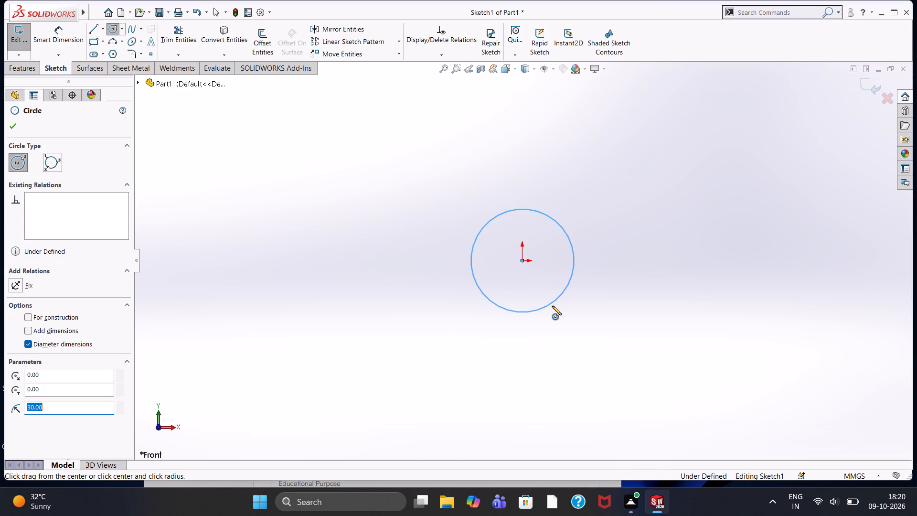
key(Escape)
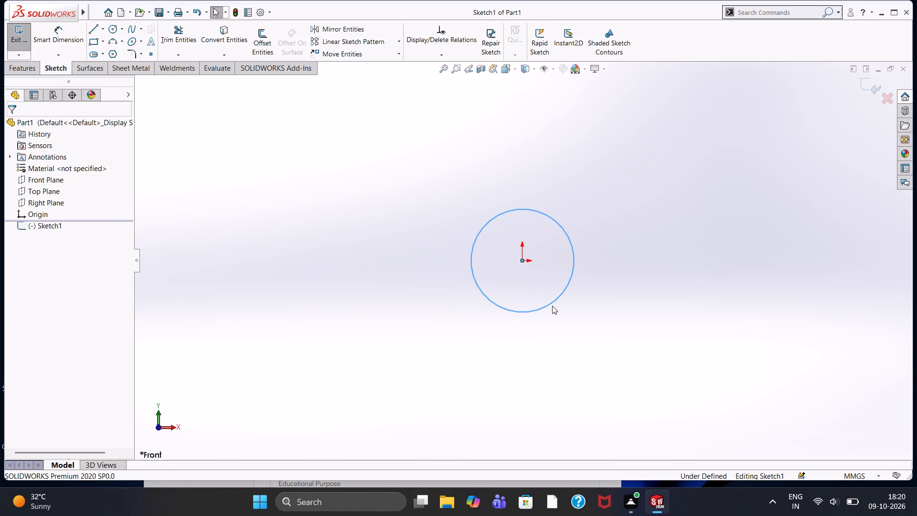
Extrude the circle as a boss with a blind depth of 30 mm.
click(35, 71)
click(28, 38)
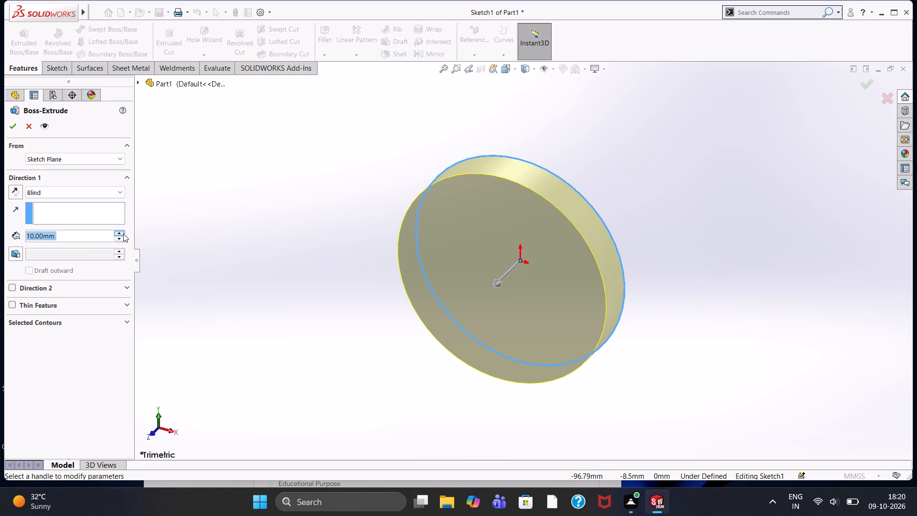
double_click(122, 233)
click(18, 127)
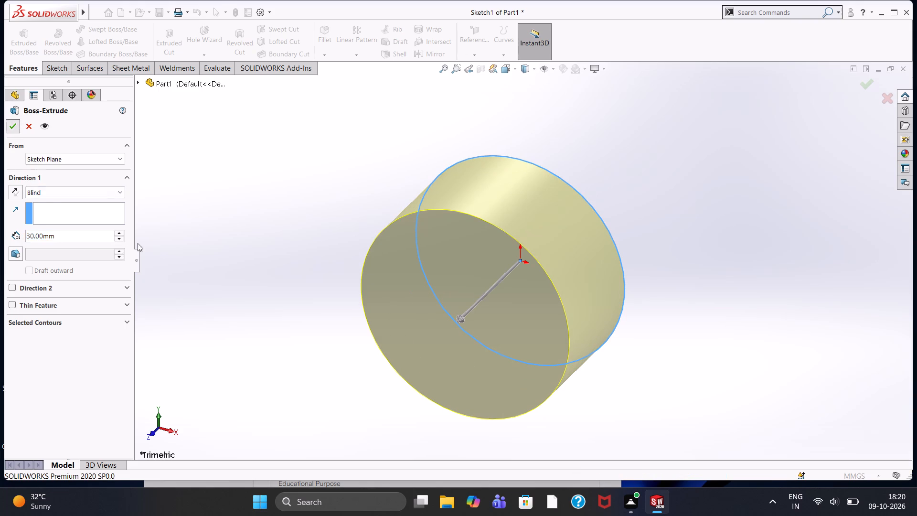
click(162, 247)
Sketch a 30 mm diameter circle centred on the origin on the cylinder's front face.
click(478, 316)
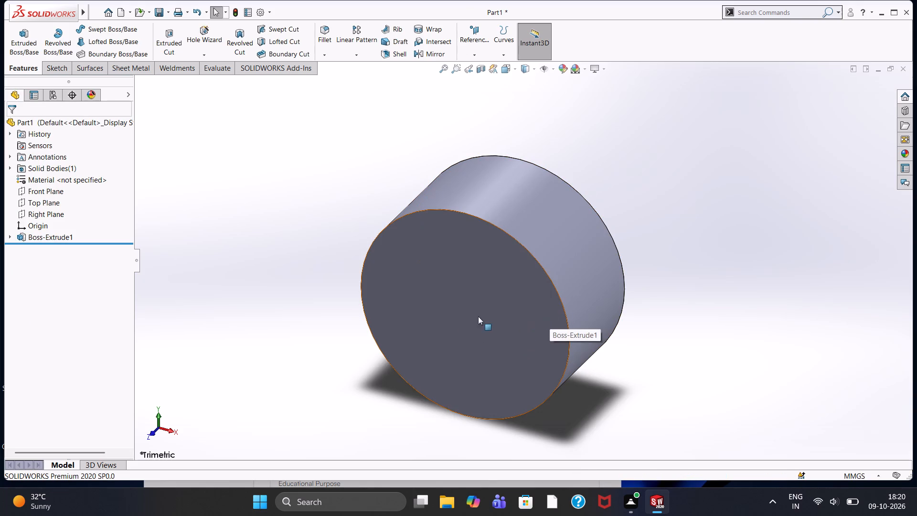
click(523, 291)
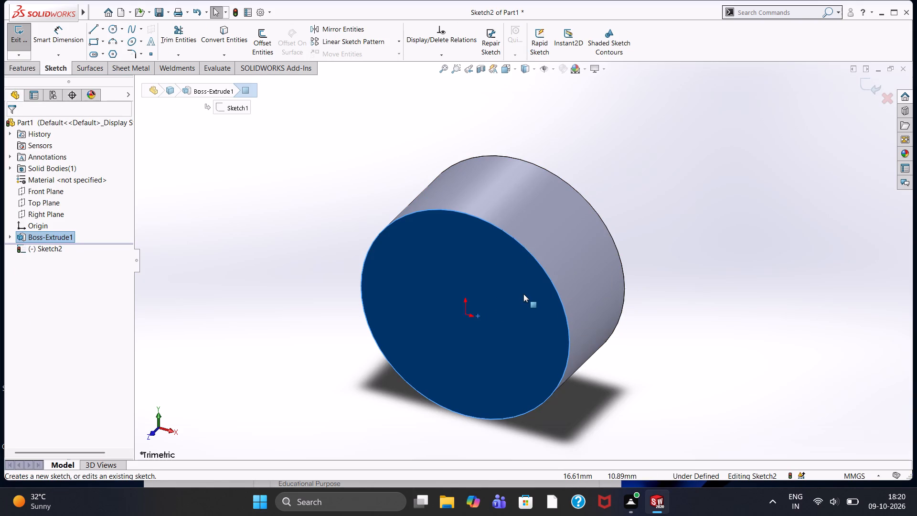
key(ctrl+8)
click(320, 187)
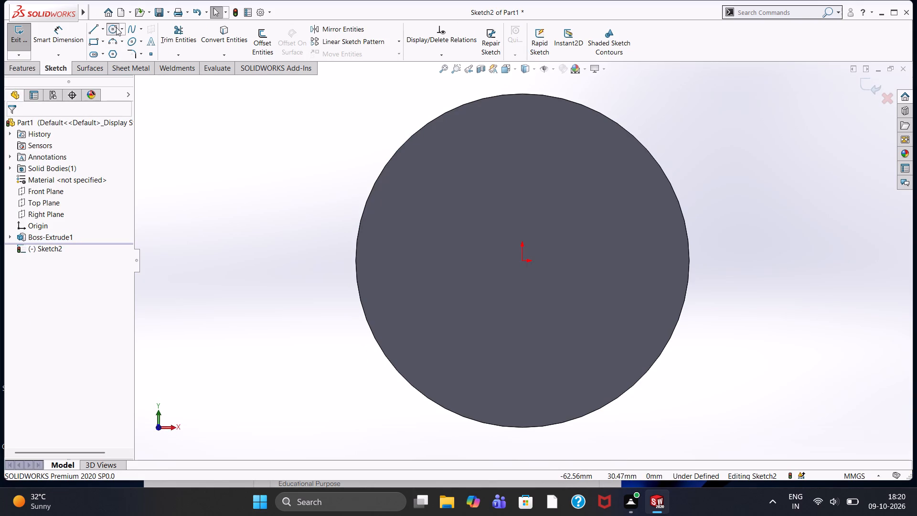
click(116, 27)
click(524, 261)
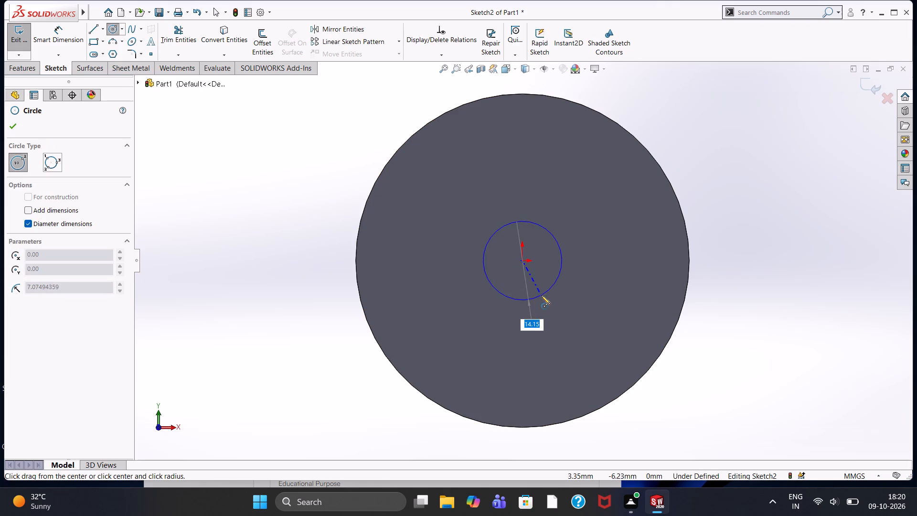
text(30)
key(Return)
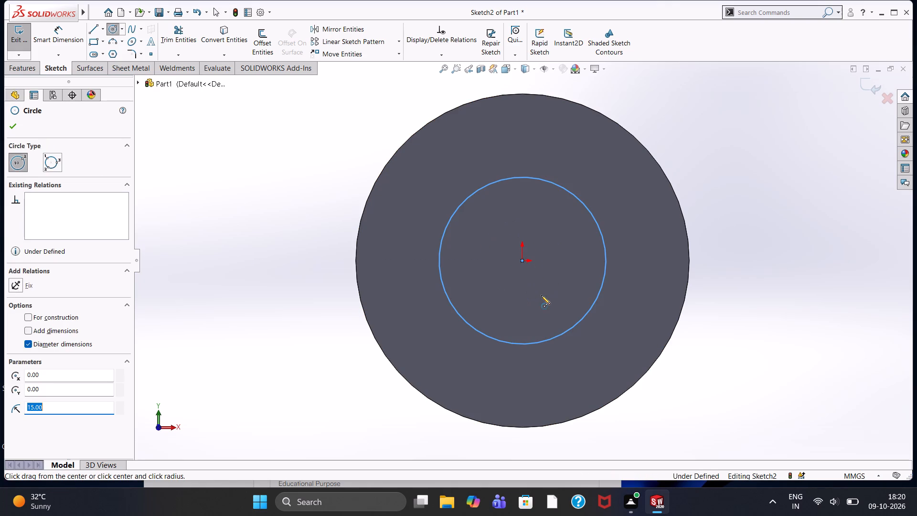
key(Escape)
Cut the inner circle Through All to bore the cylinder.
click(40, 64)
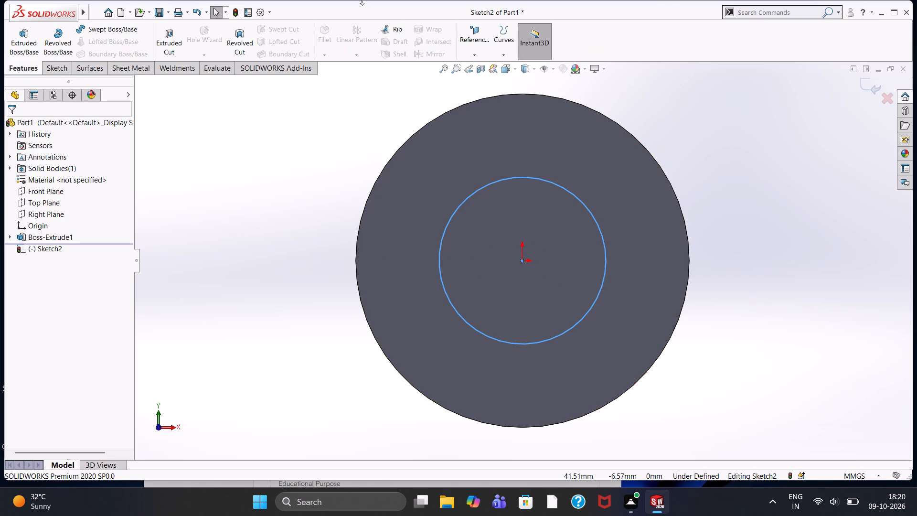
click(159, 48)
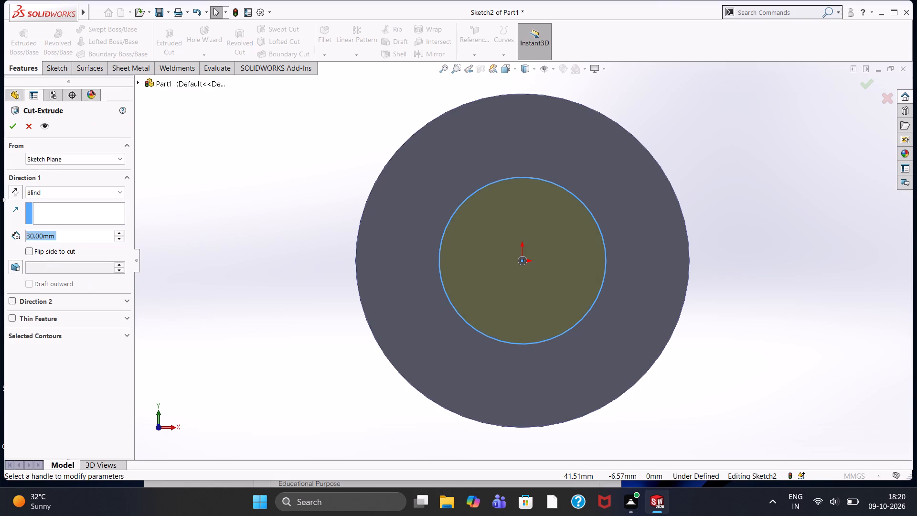
click(43, 193)
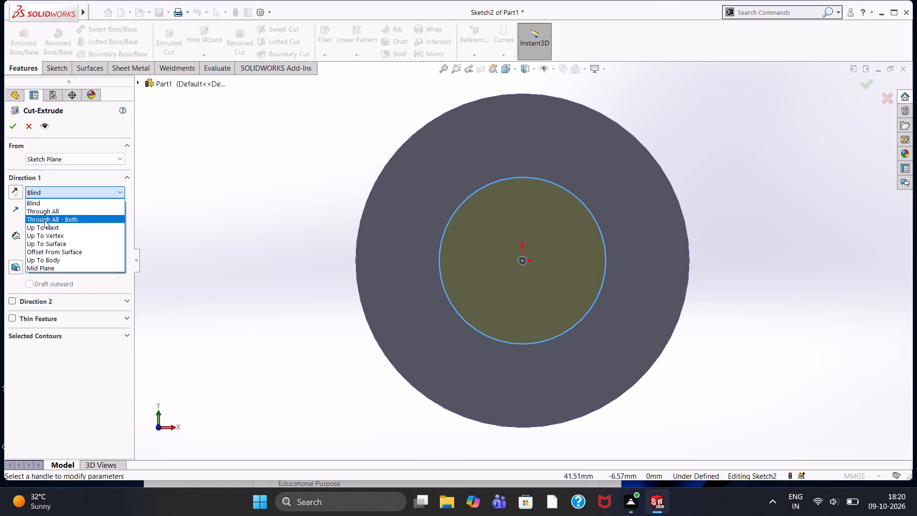
click(50, 211)
click(13, 130)
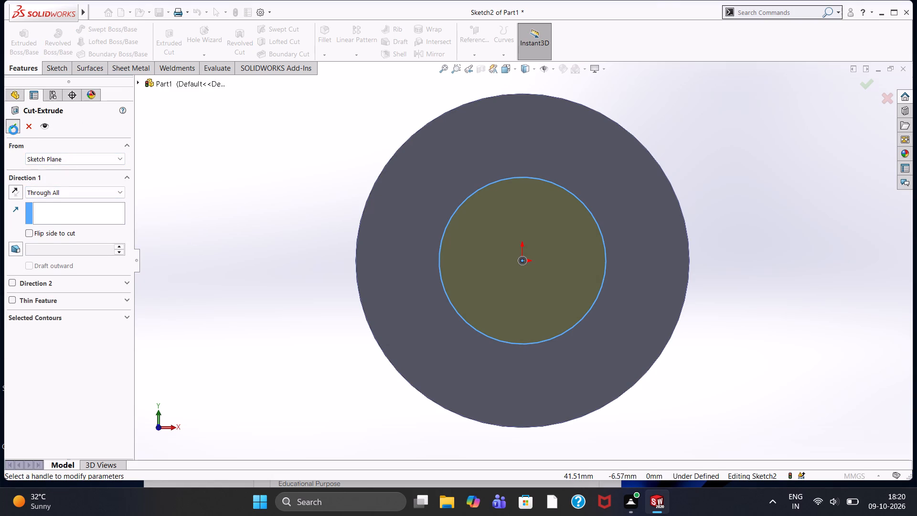
click(288, 226)
On the Right Plane, sketch a 10 mm horizontal line inward from the midpoint of the cylinder's front edge.
middle_drag(288, 226, 293, 223)
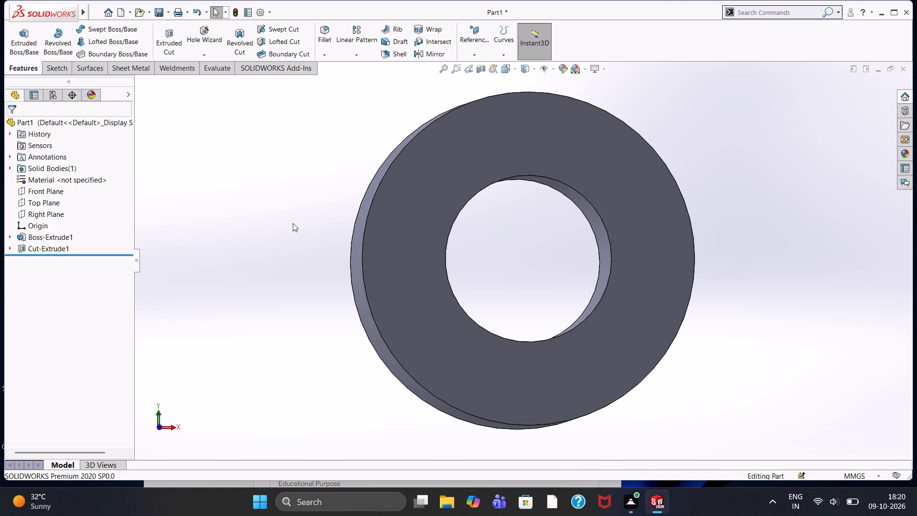
click(33, 214)
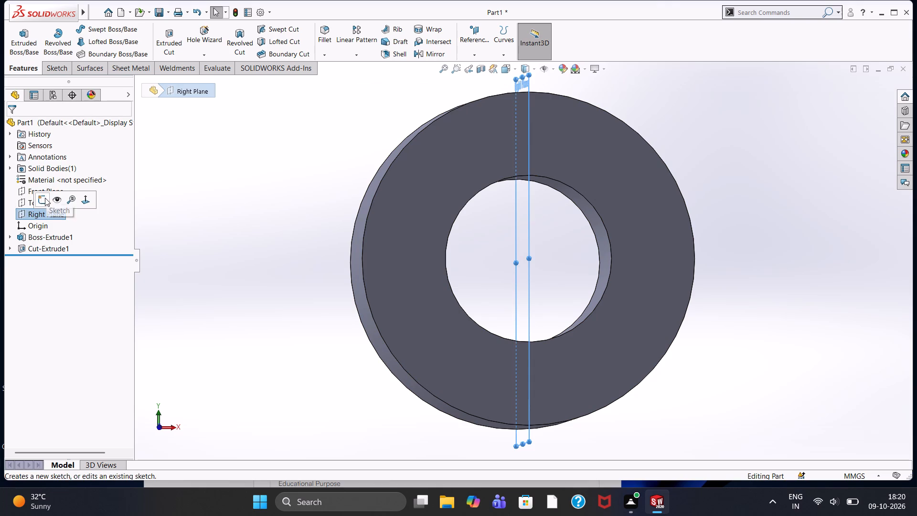
click(45, 198)
key(ctrl+8)
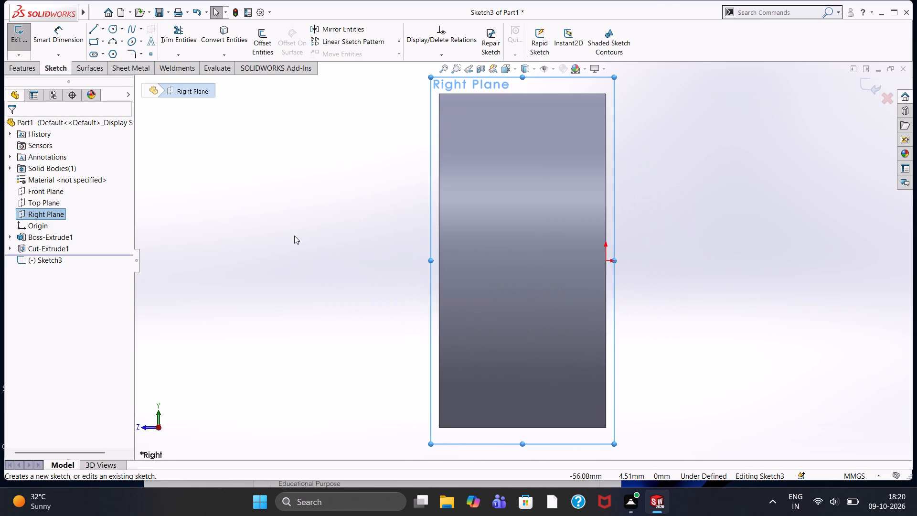
click(294, 236)
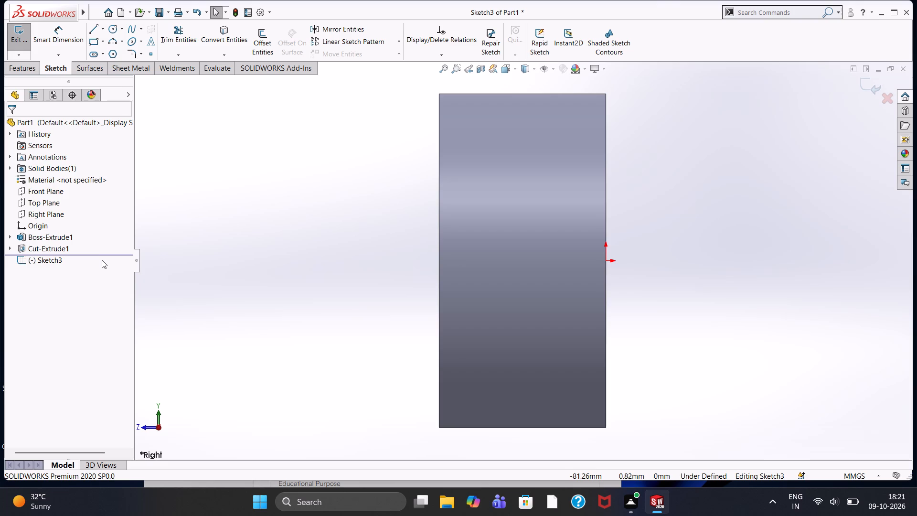
click(90, 29)
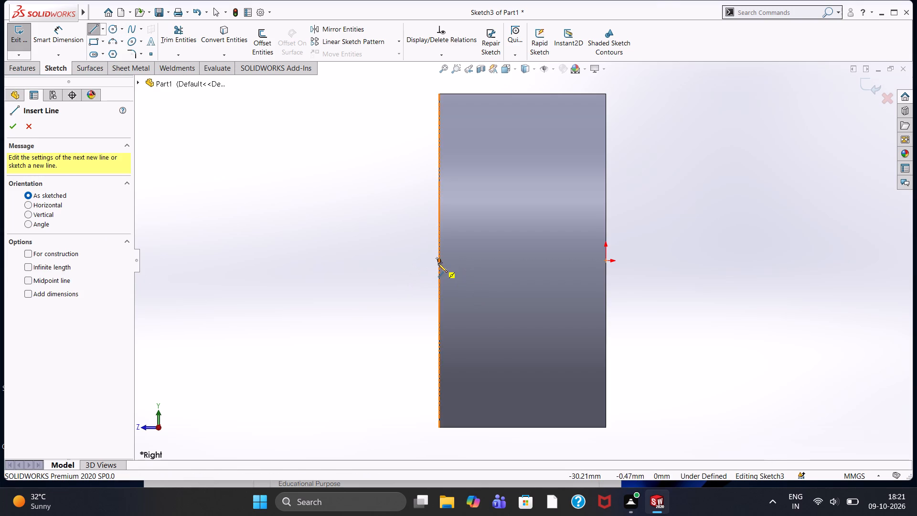
click(438, 259)
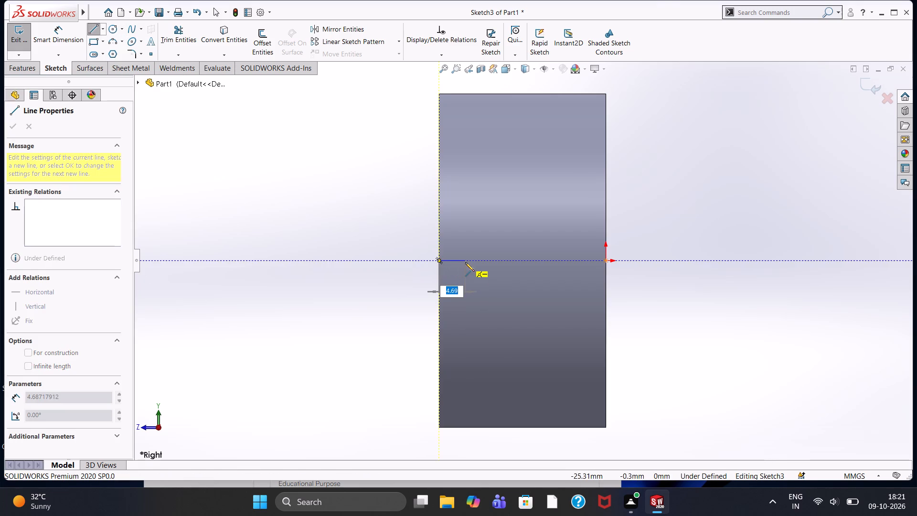
text(10)
key(Return)
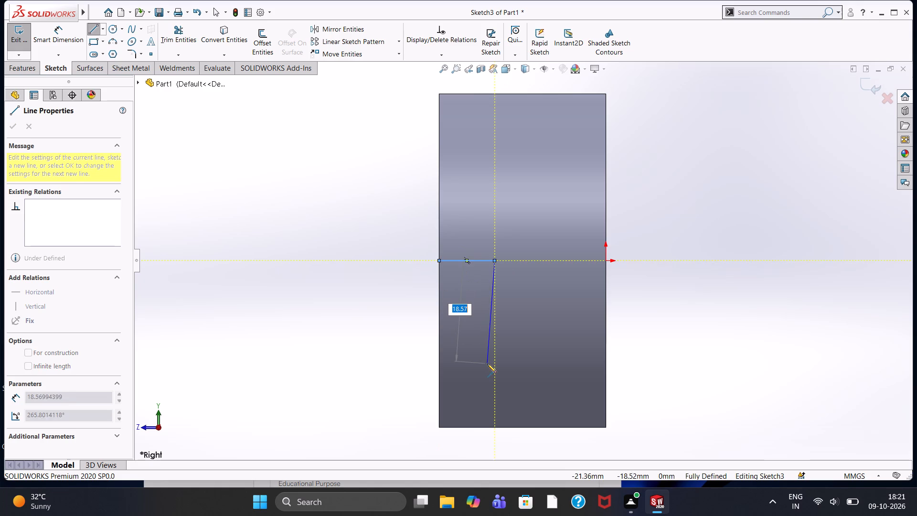
From the 10 mm line's inner end, draw a closed rectangle 80 mm down and 20 mm across, returning through the origin.
scroll(497, 374, up, 3)
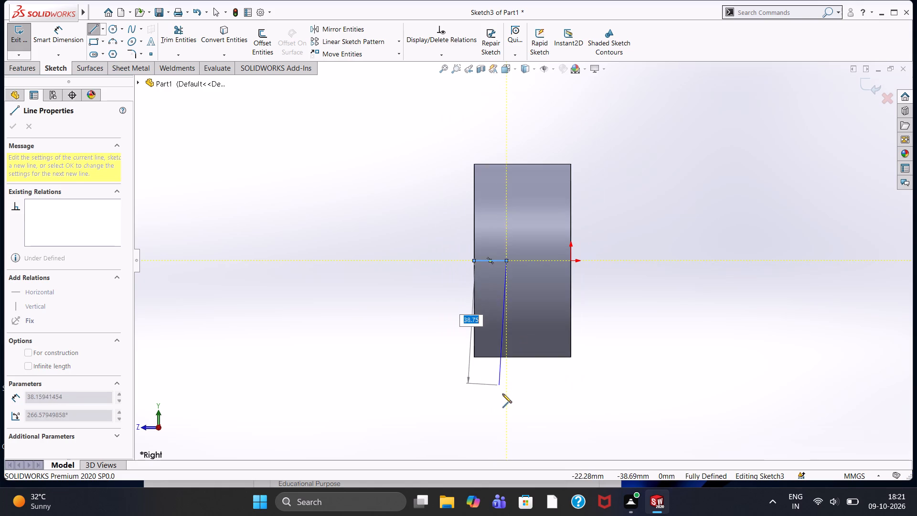
text(80)
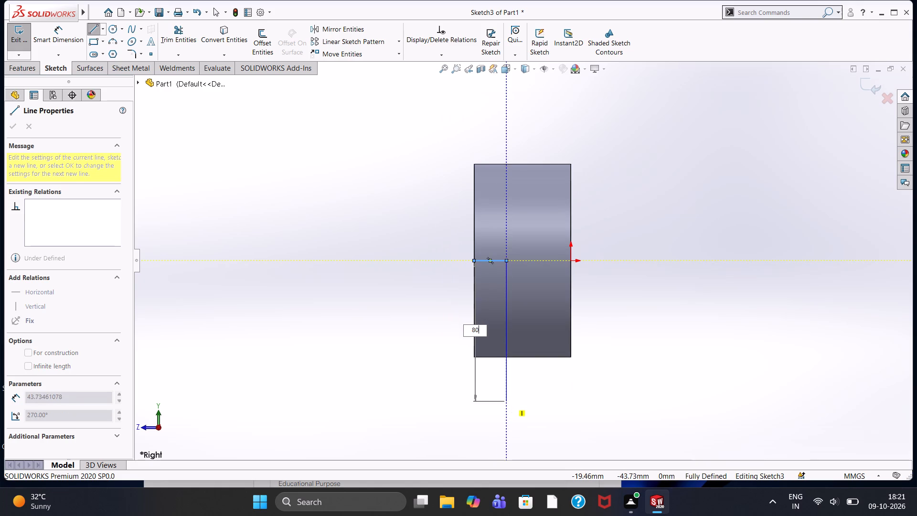
key(Return)
scroll(508, 402, up, 2)
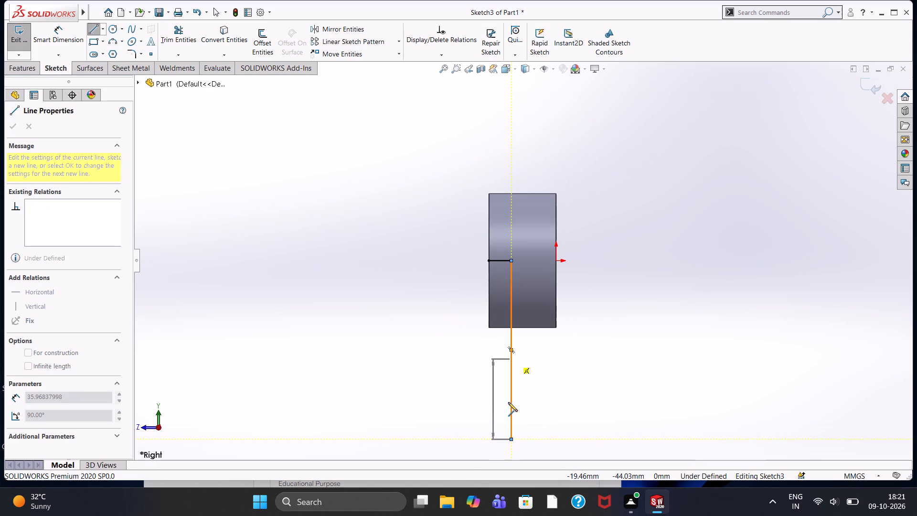
key(2)
key(0)
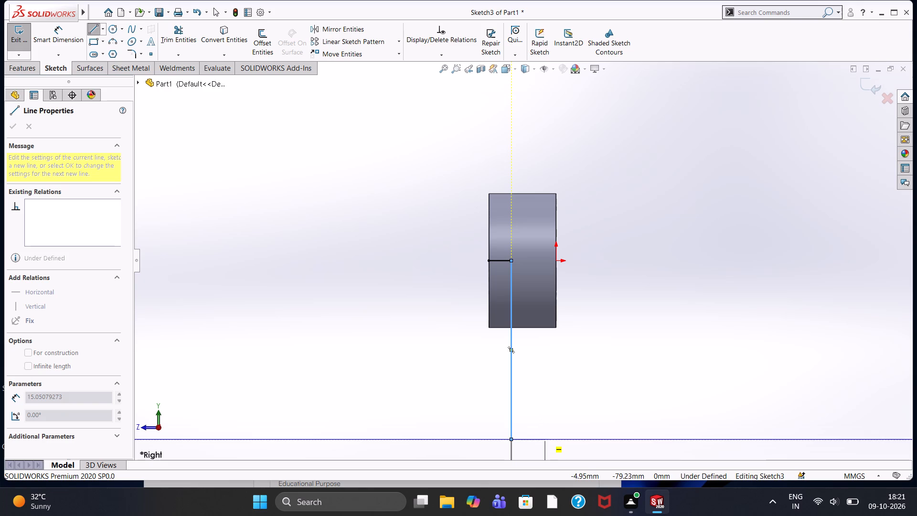
key(Return)
text(20)
key(Return)
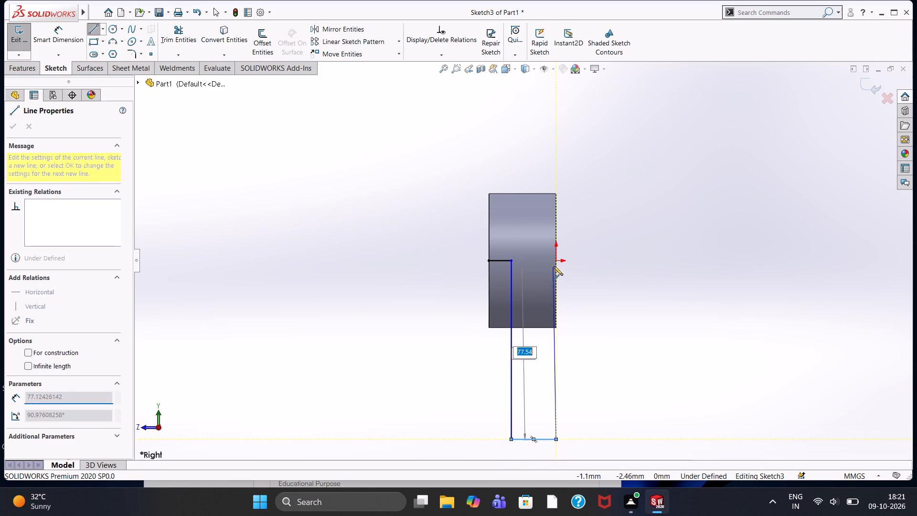
click(556, 261)
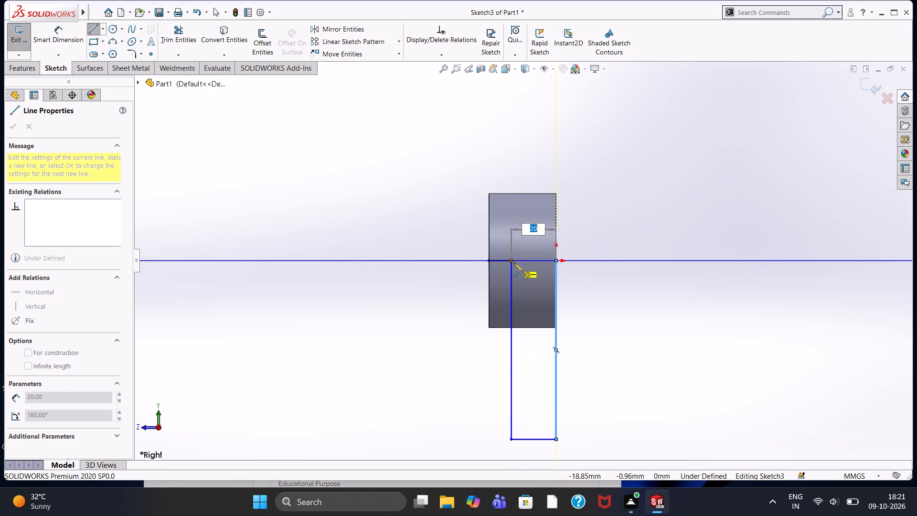
click(514, 263)
right_click(399, 195)
click(413, 197)
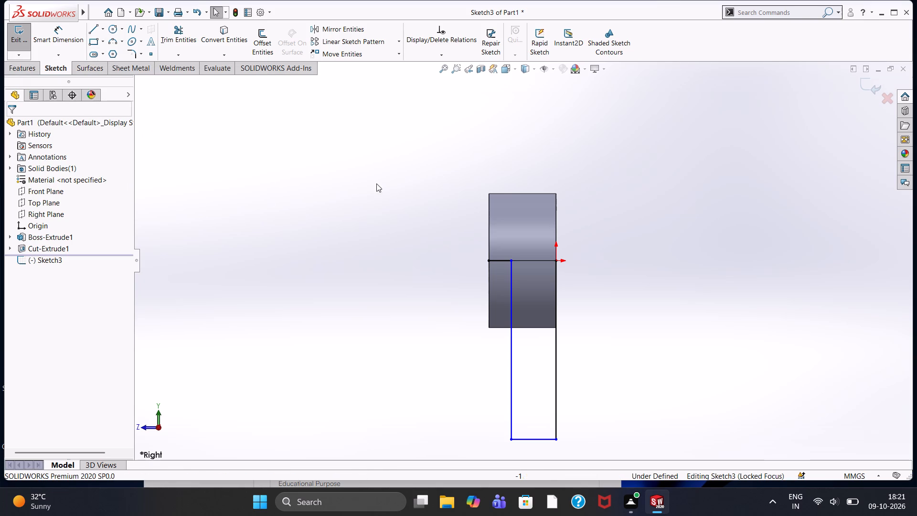
Delete the 10 mm horizontal locating line outside the rectangle.
click(501, 259)
key(Delete)
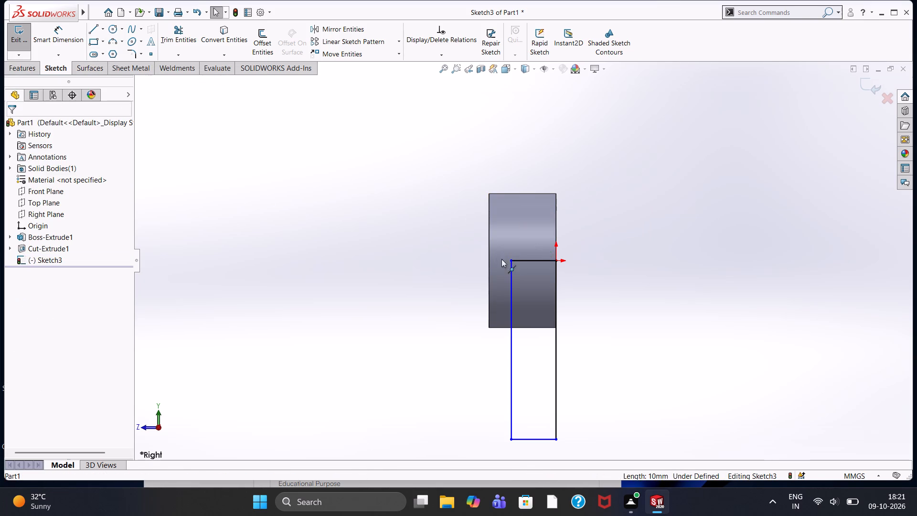
Extrude the rectangular leg profile 60 mm using Mid Plane, merged with the bored cylinder.
scroll(314, 222, down, 1)
middle_drag(314, 222, 365, 257)
scroll(365, 257, up, 1)
click(12, 70)
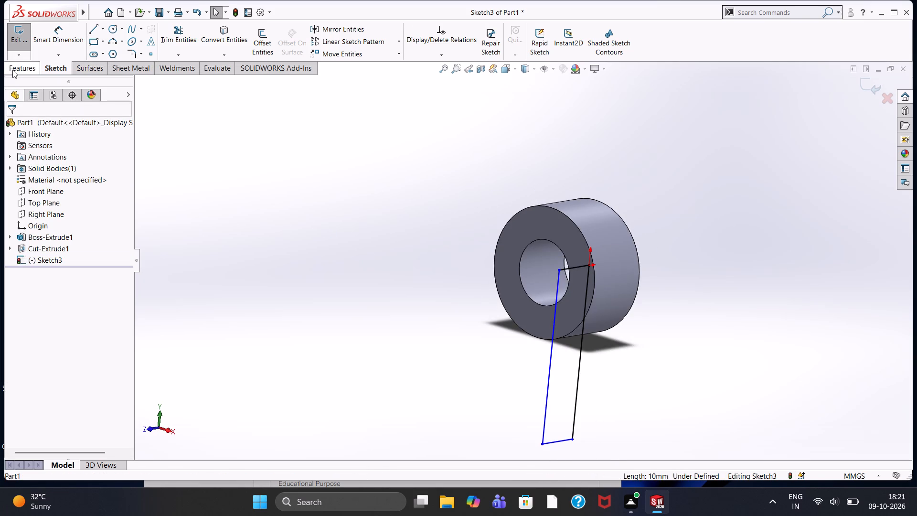
click(30, 42)
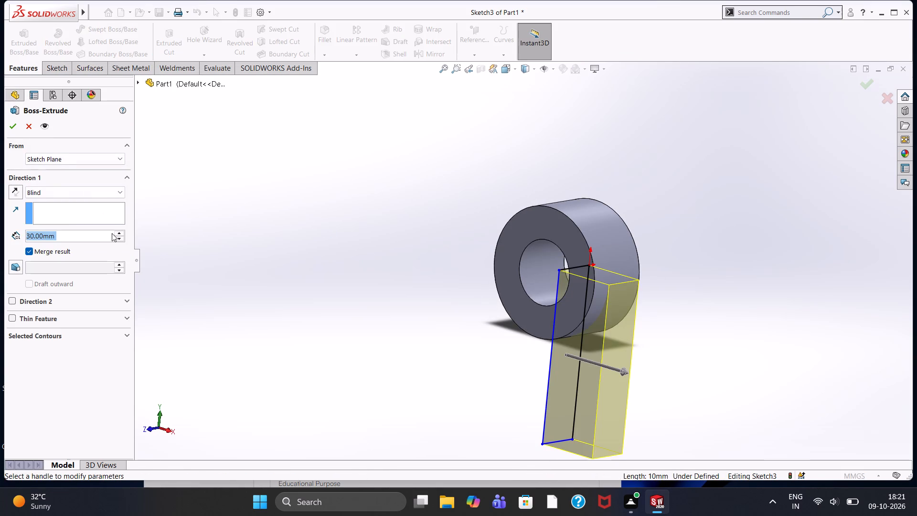
click(92, 190)
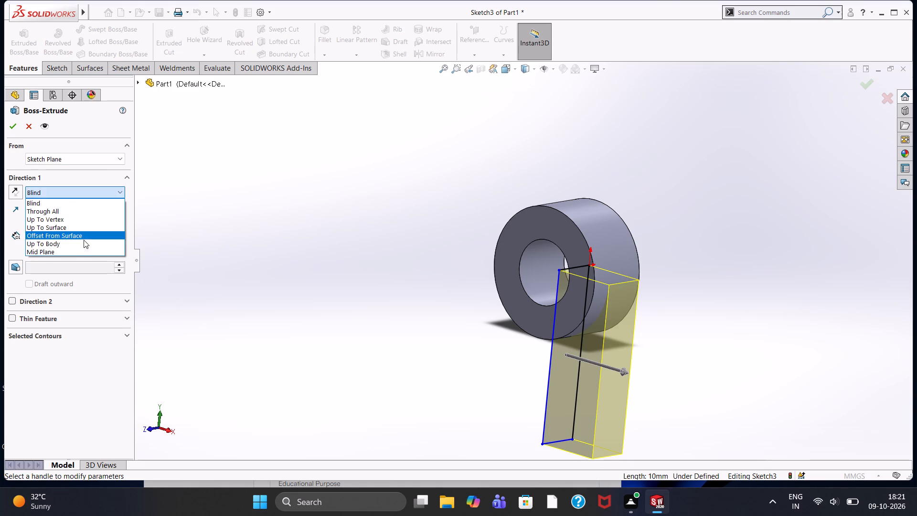
click(81, 250)
double_click(119, 233)
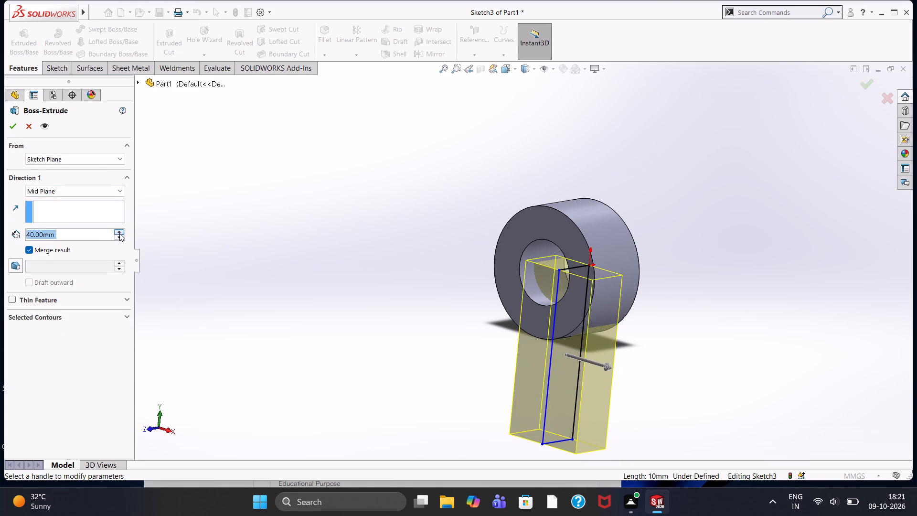
click(119, 233)
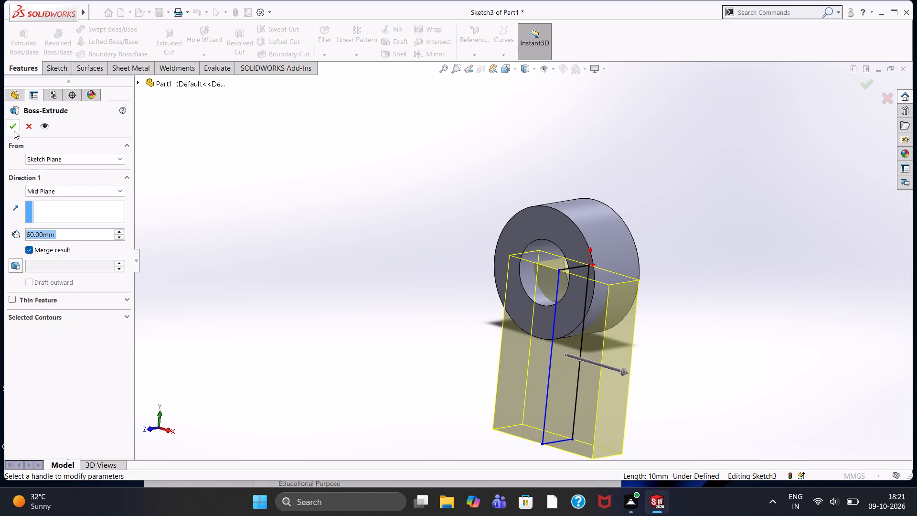
click(14, 130)
click(266, 281)
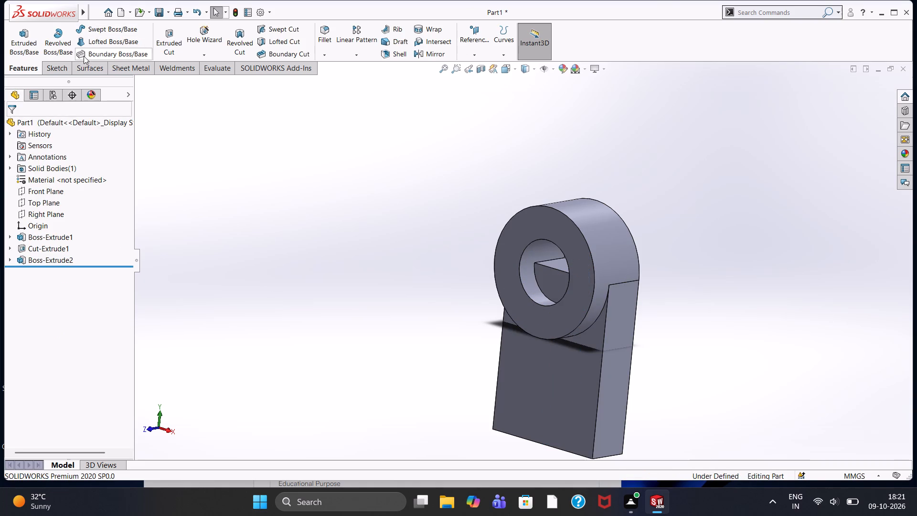
On the Front Plane, sketch the half-round outline by converting the leg face that blocks the bore.
click(61, 70)
click(50, 194)
click(58, 181)
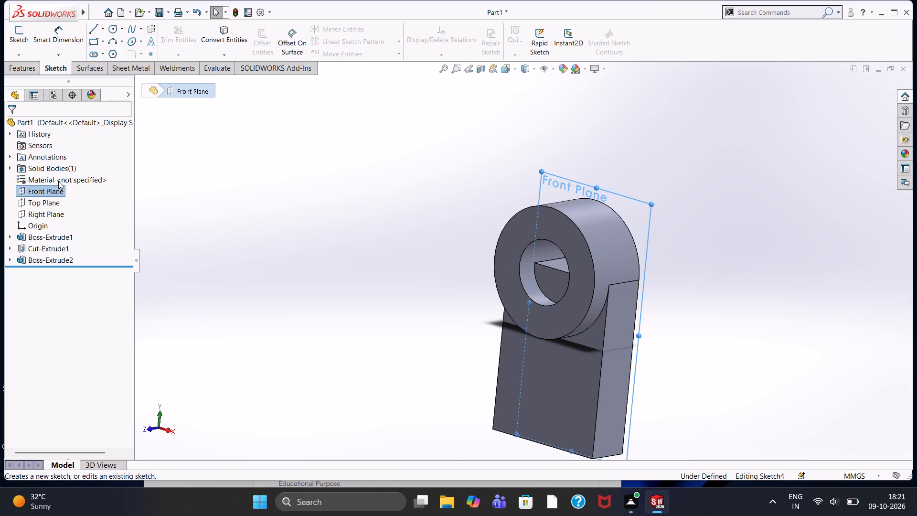
click(265, 231)
click(217, 38)
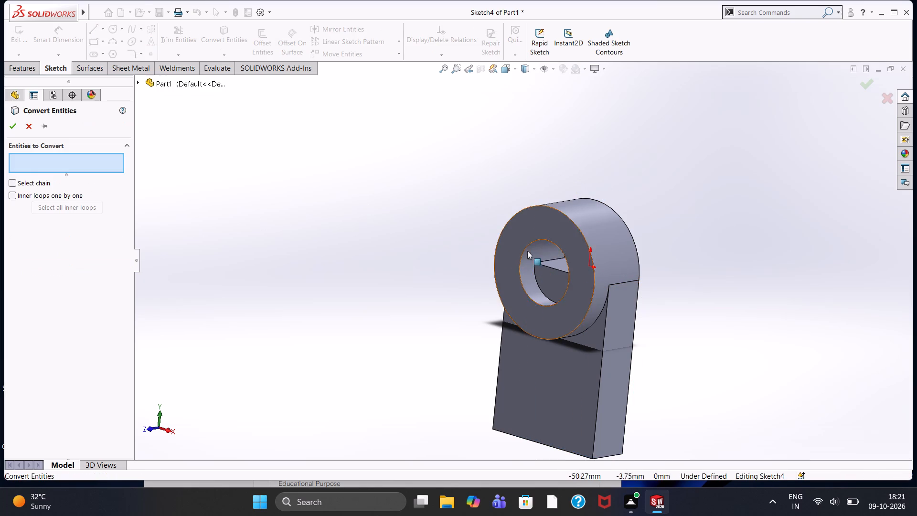
click(560, 279)
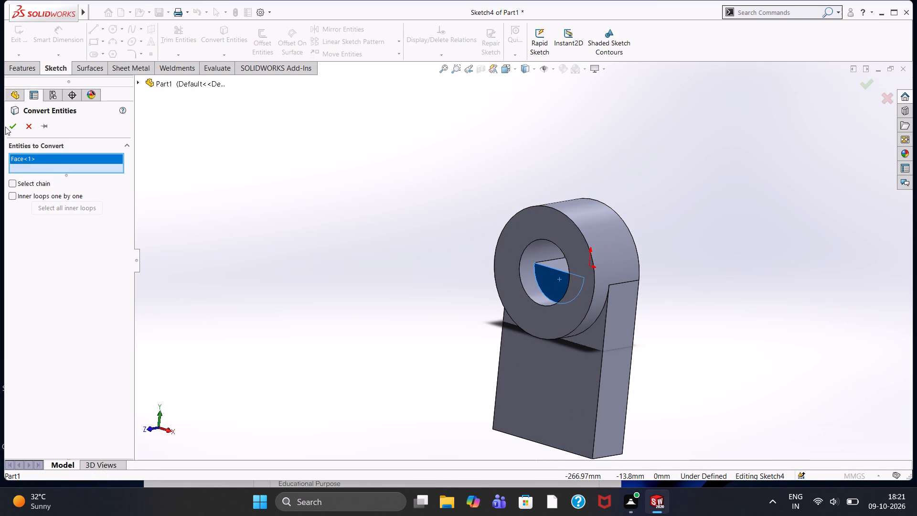
click(10, 125)
Cut the half-round profile Blind 60 mm in the reversed direction, through the leg material inside the bore.
click(23, 64)
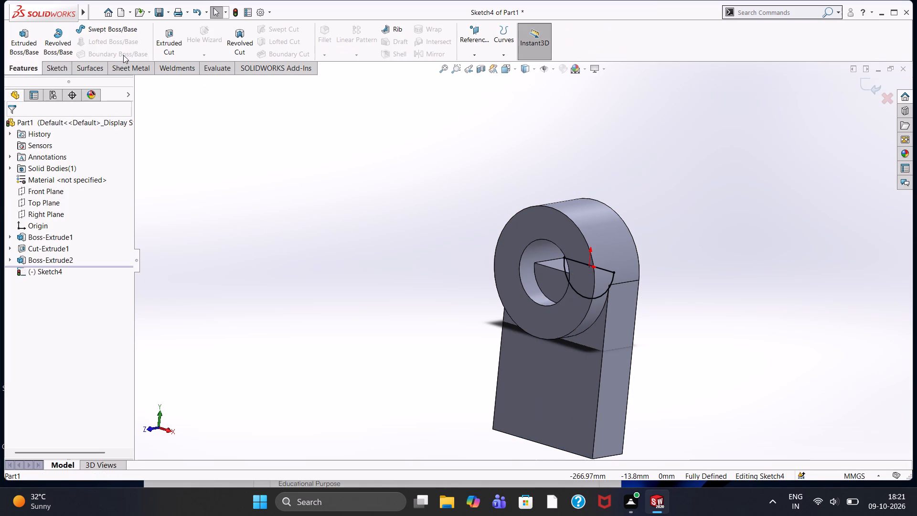
click(161, 37)
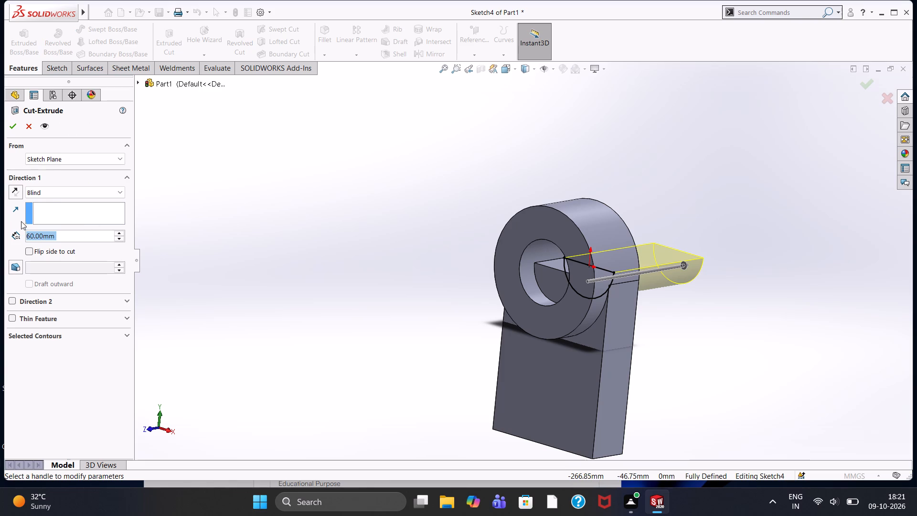
click(15, 191)
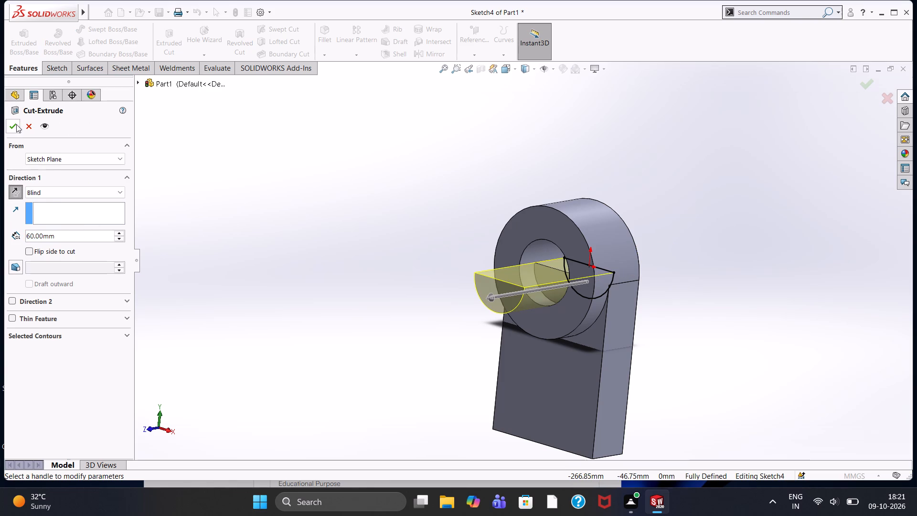
click(16, 124)
click(146, 173)
On the Right Plane, sketch a 15 mm horizontal line from the origin across the leg's top, continued by a 105 mm vertical line downward.
middle_drag(332, 225, 319, 164)
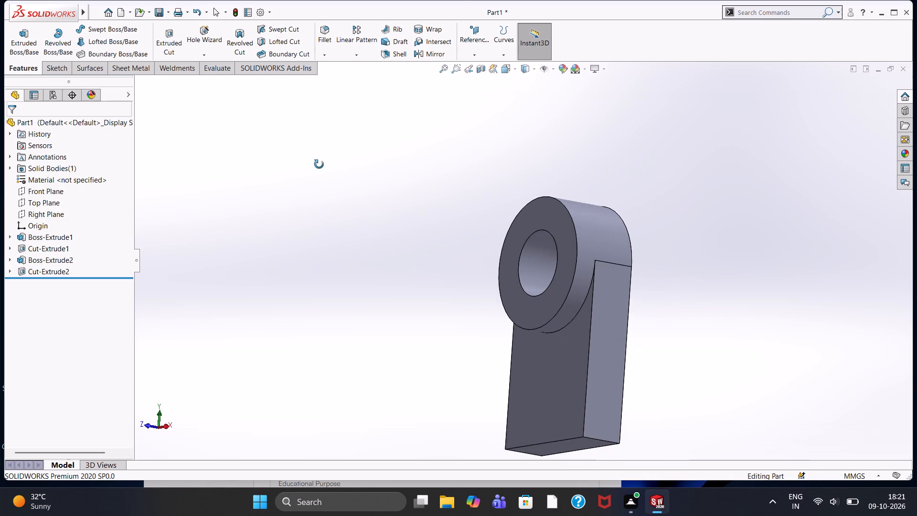
middle_drag(319, 164, 320, 167)
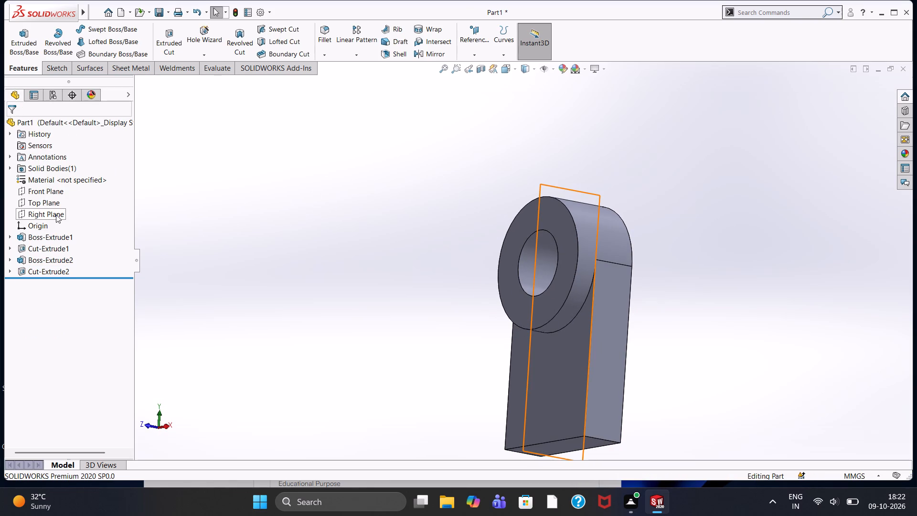
click(55, 215)
click(64, 200)
click(281, 244)
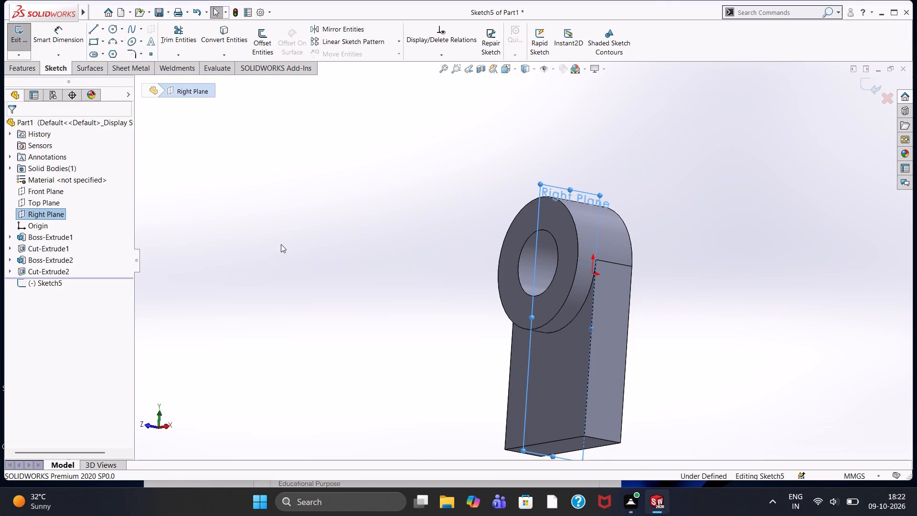
key(ctrl+8)
click(378, 287)
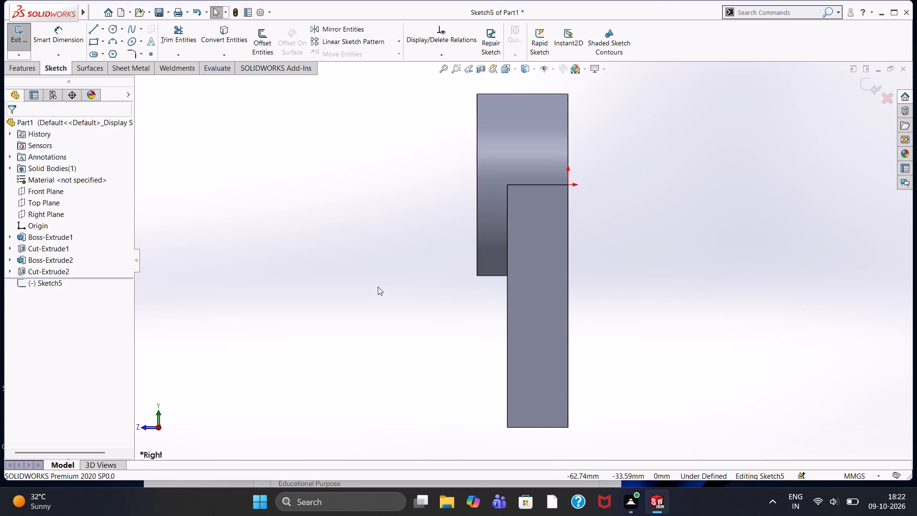
click(93, 28)
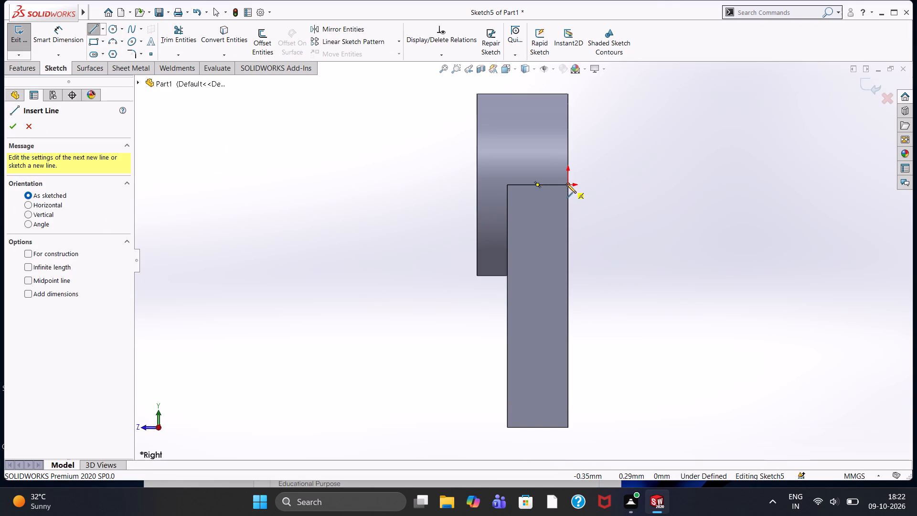
click(567, 184)
text(15)
key(Return)
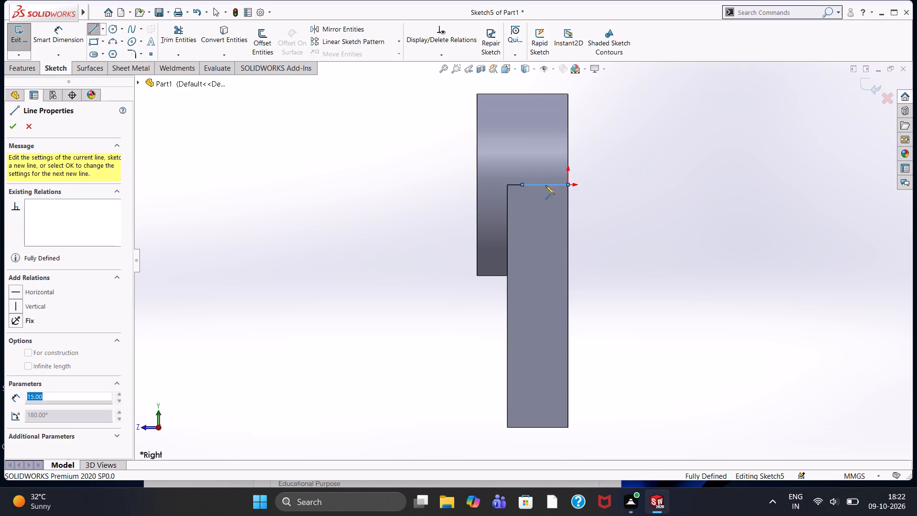
text(105)
key(Return)
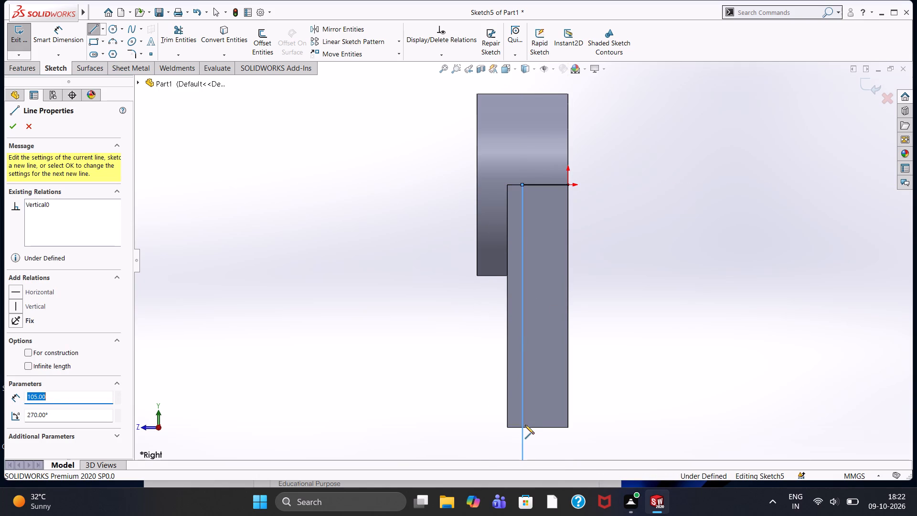
key(Escape)
Draw a 60 mm diameter circle centred on the lower end of the 105 mm line.
scroll(501, 394, up, 2)
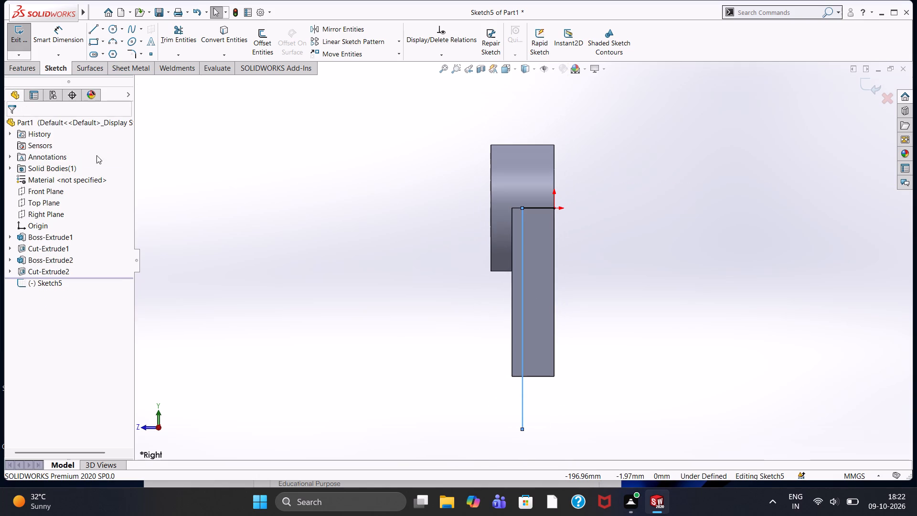
click(115, 27)
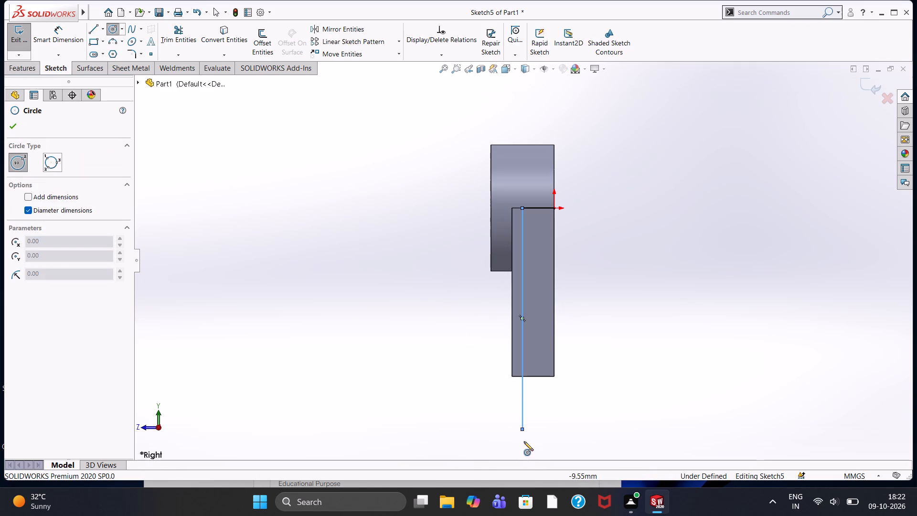
click(522, 431)
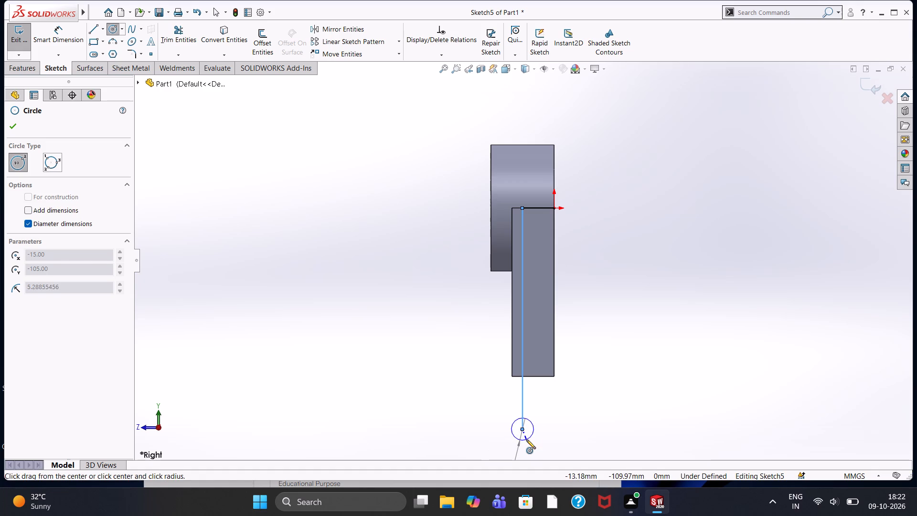
key(6)
key(0)
key(Return)
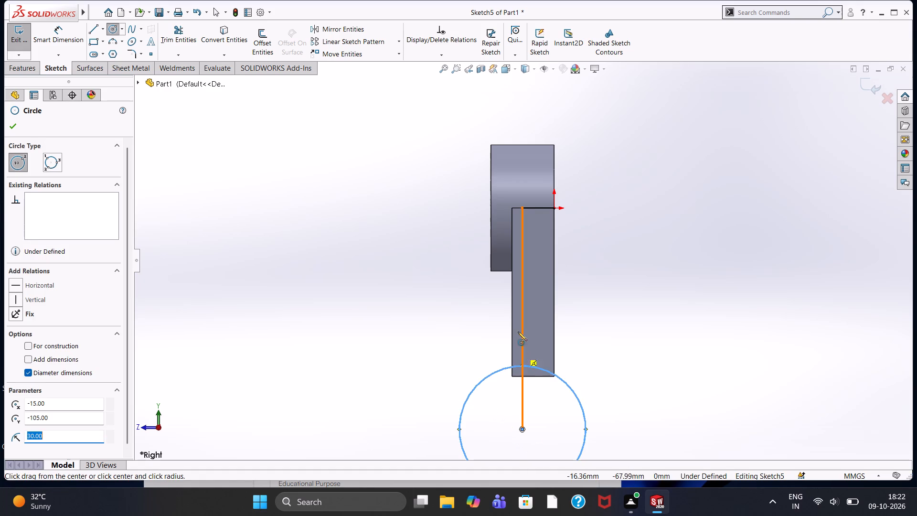
key(Escape)
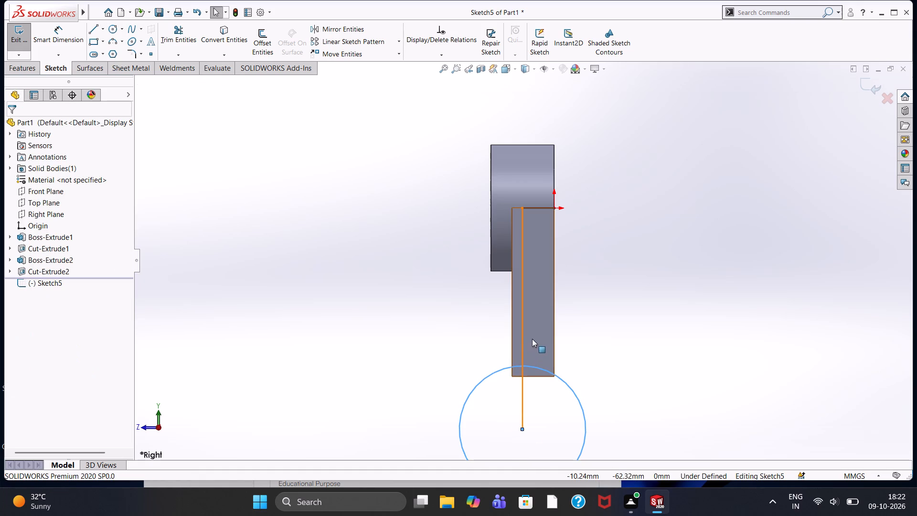
Delete the 105 mm vertical and 15 mm horizontal locating lines, keeping only the circle in the sketch.
click(521, 333)
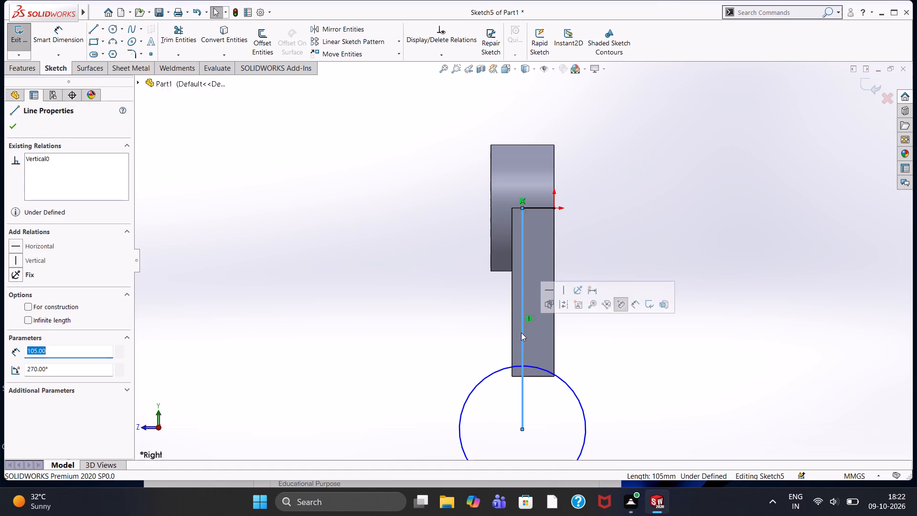
key(Delete)
click(537, 205)
key(Delete)
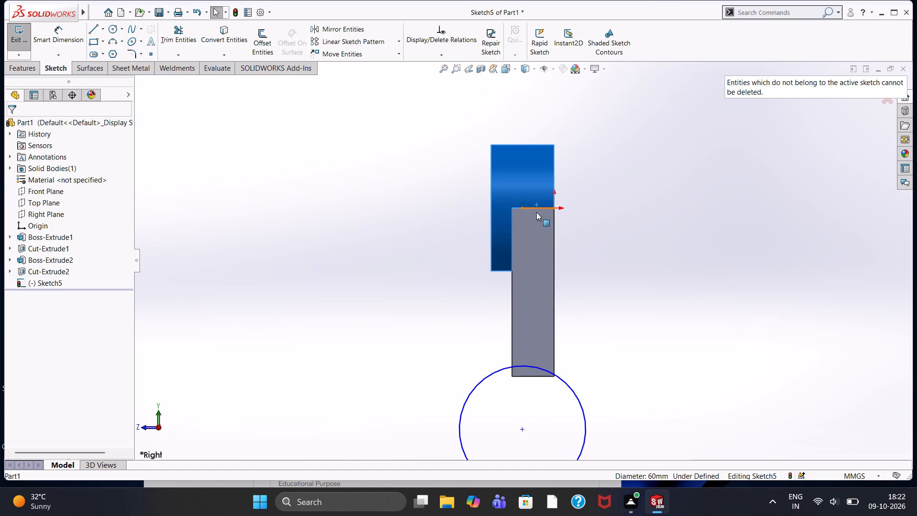
click(546, 207)
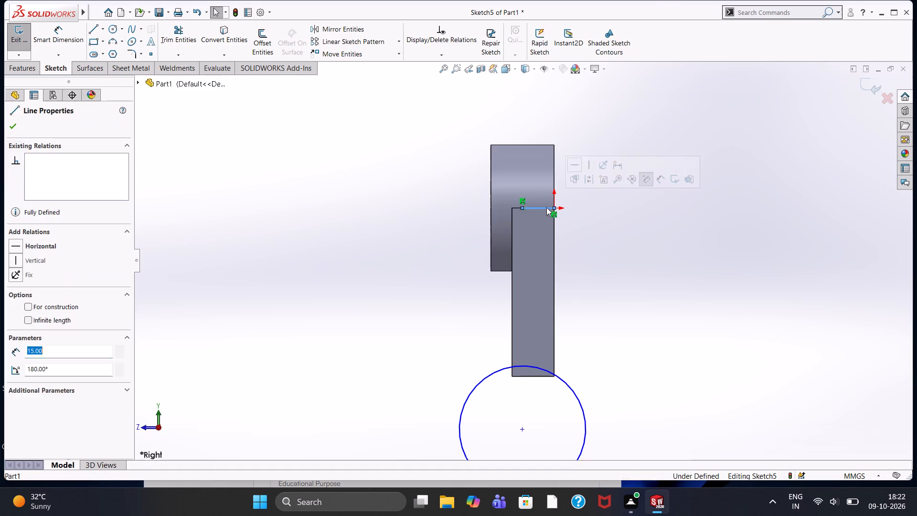
key(Delete)
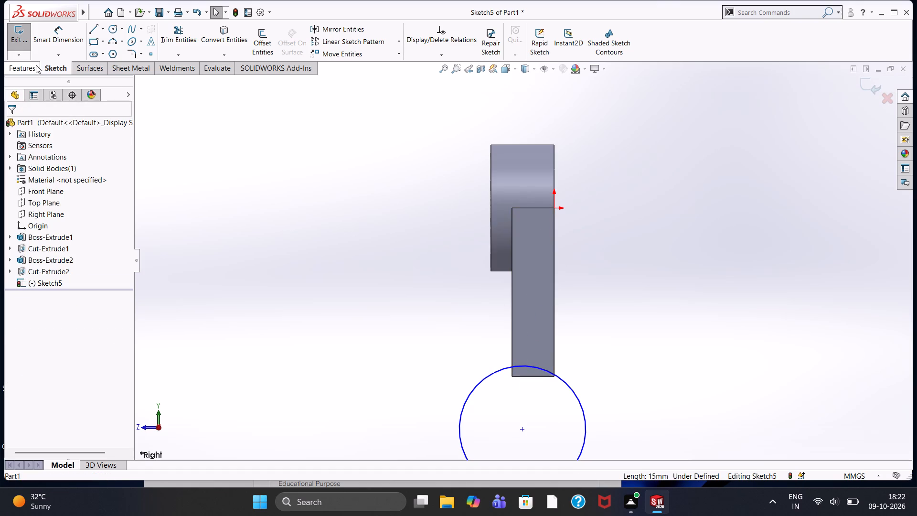
Extrude the 60 mm circle 60 mm using Mid Plane, merged with the lower end of the leg.
click(36, 65)
click(31, 43)
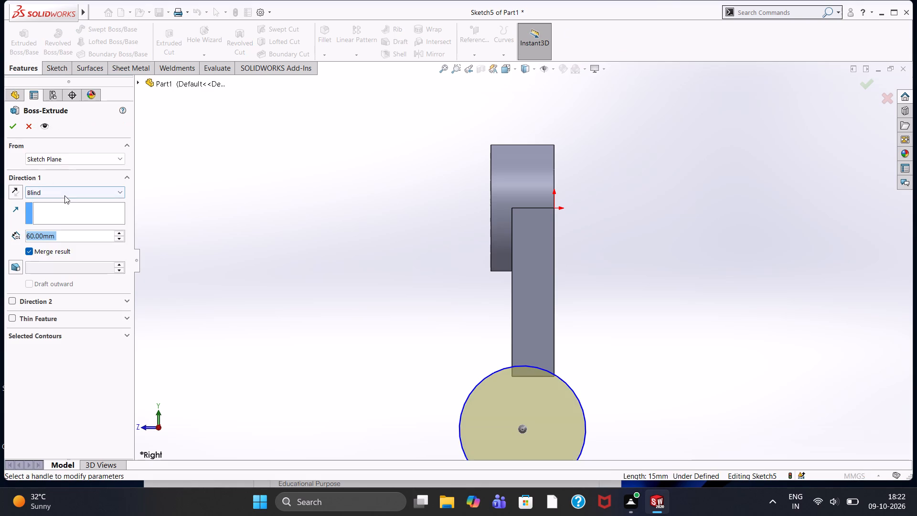
click(64, 195)
click(63, 249)
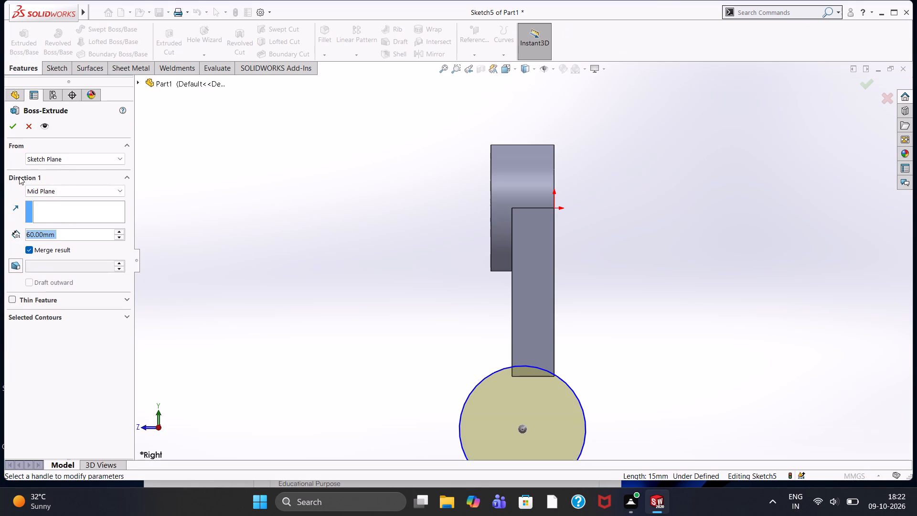
click(12, 126)
click(384, 321)
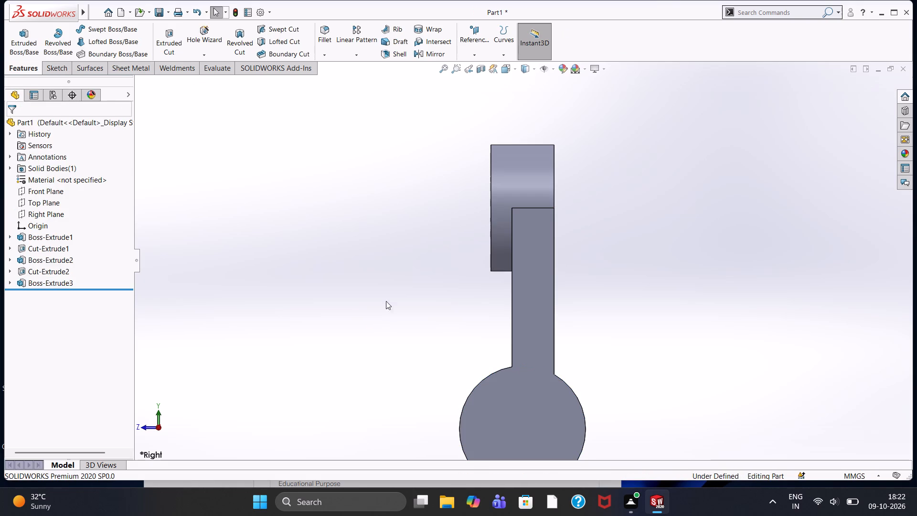
On the Right Plane, sketch a slanted line about 57 mm long from the upper boss's bottom edge midpoint to the lower boss's circular edge.
double_click(56, 67)
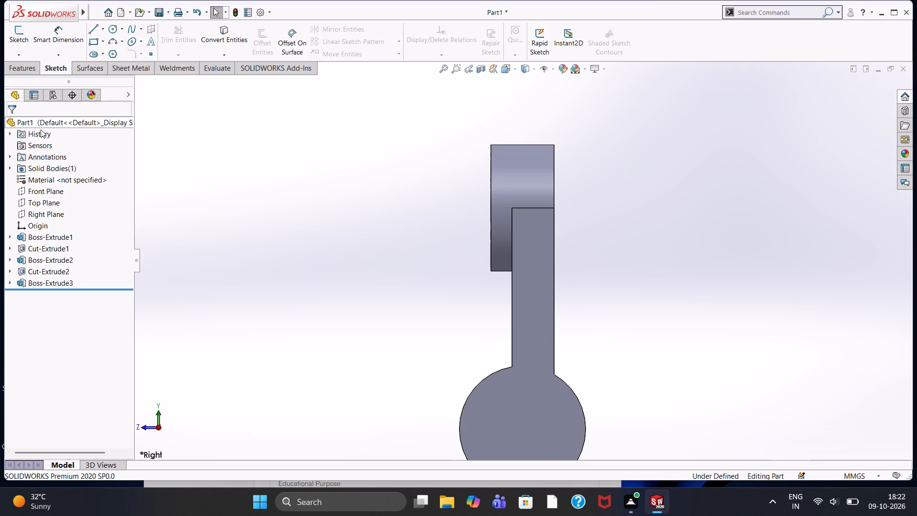
click(51, 214)
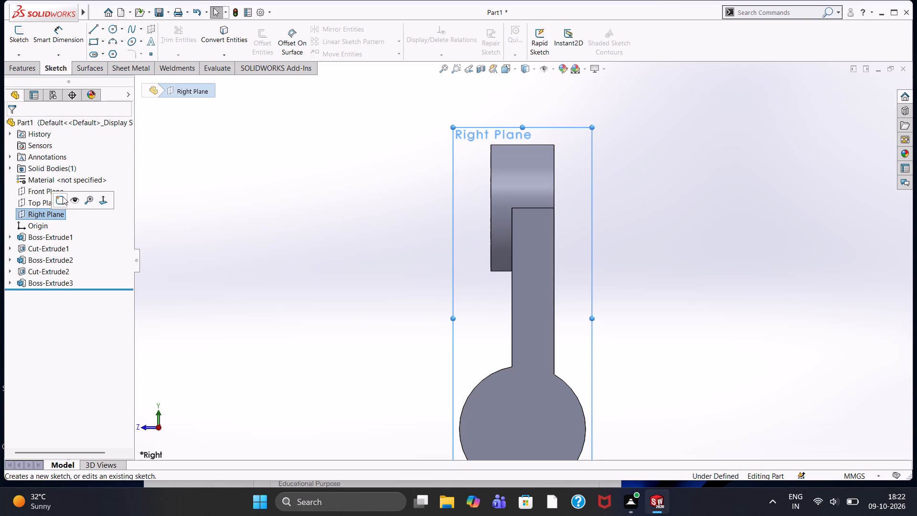
click(63, 196)
click(326, 210)
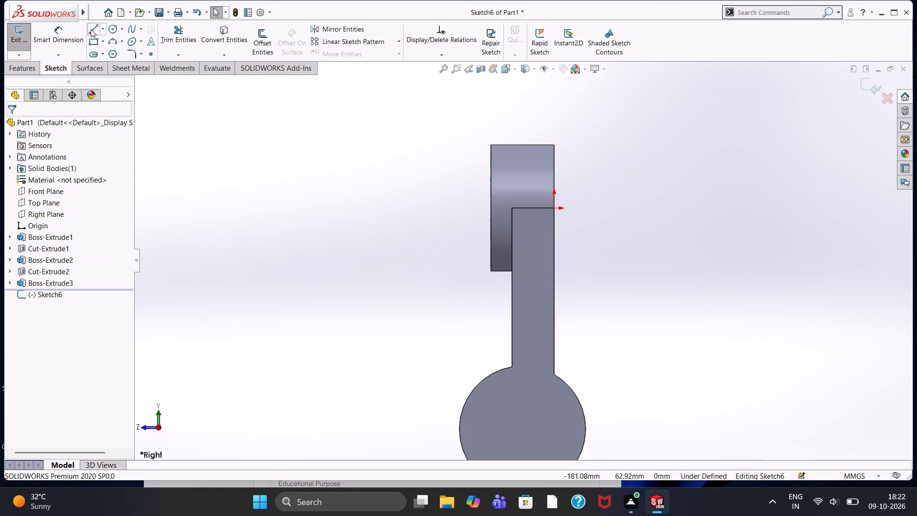
click(91, 29)
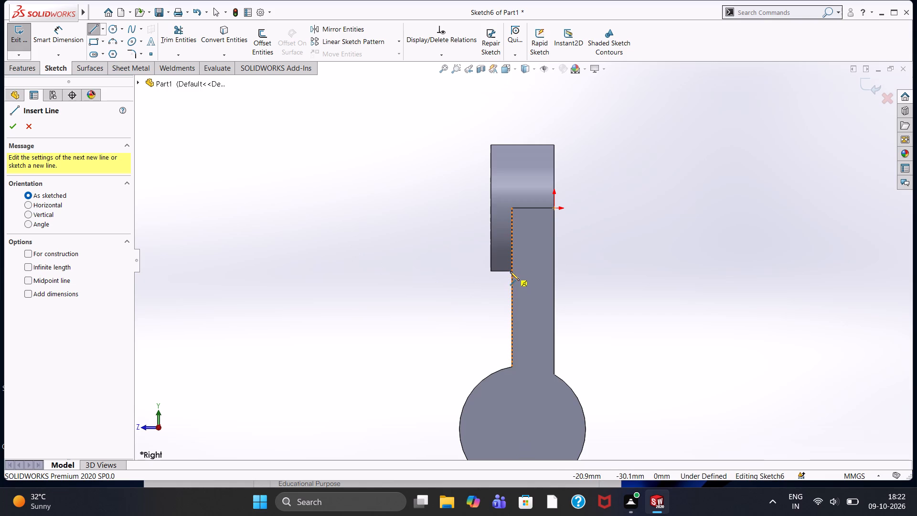
click(501, 272)
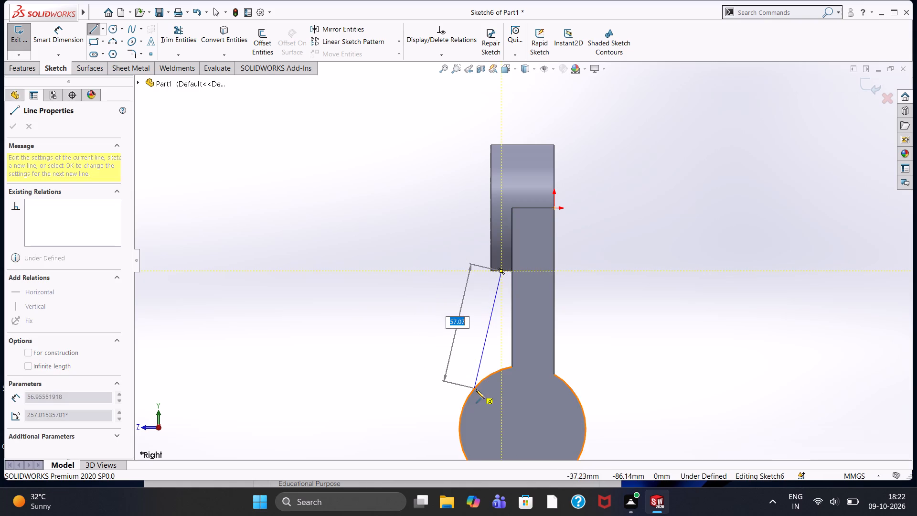
click(476, 389)
right_click(336, 307)
click(354, 319)
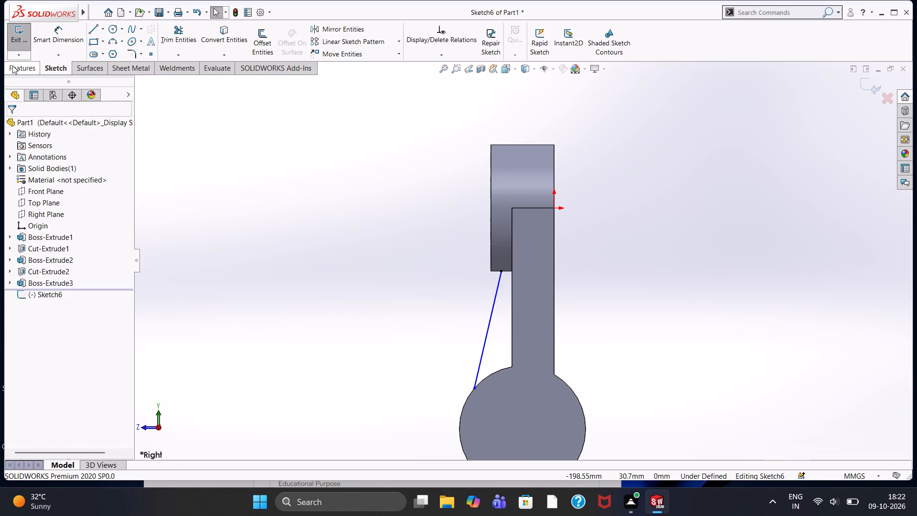
Create a 12 mm thick rib from the slanted line, thickened on both sides, with the material side flipped toward the leg.
click(12, 65)
click(395, 27)
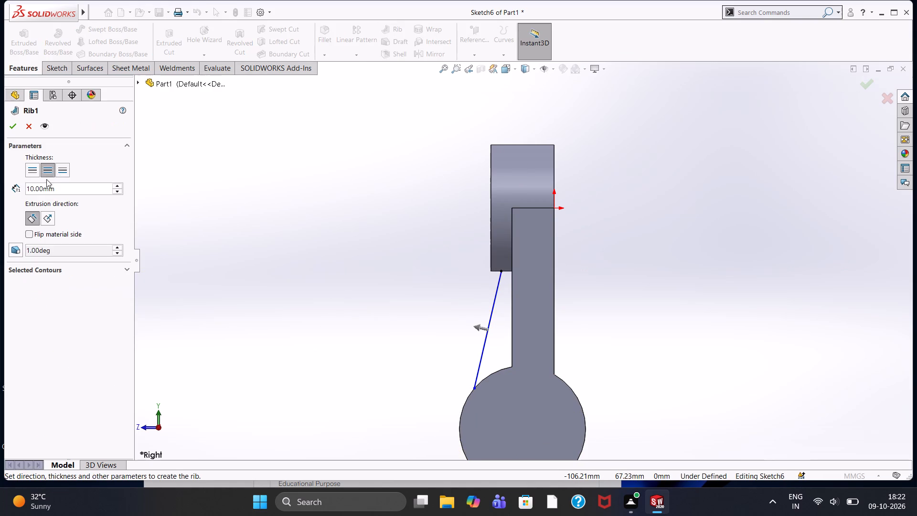
drag(65, 189, 0, 184)
text(12)
key(Return)
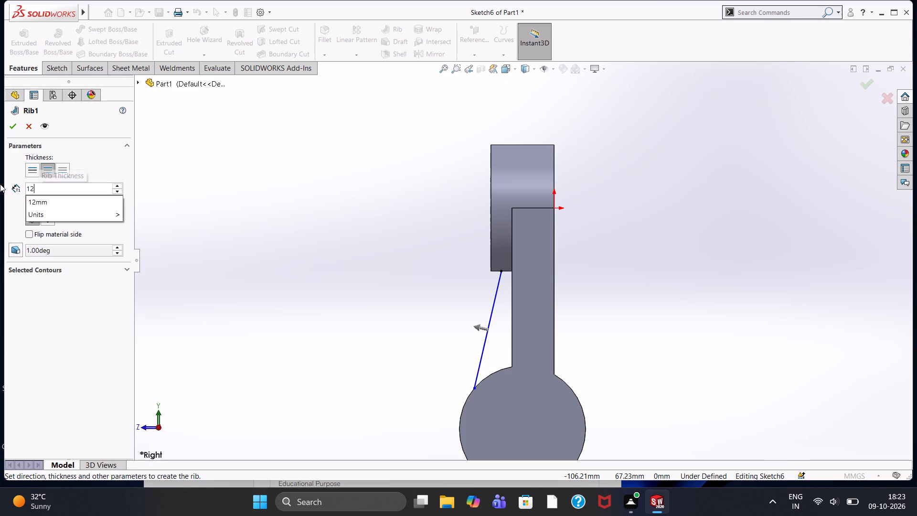
click(28, 232)
click(13, 125)
click(260, 231)
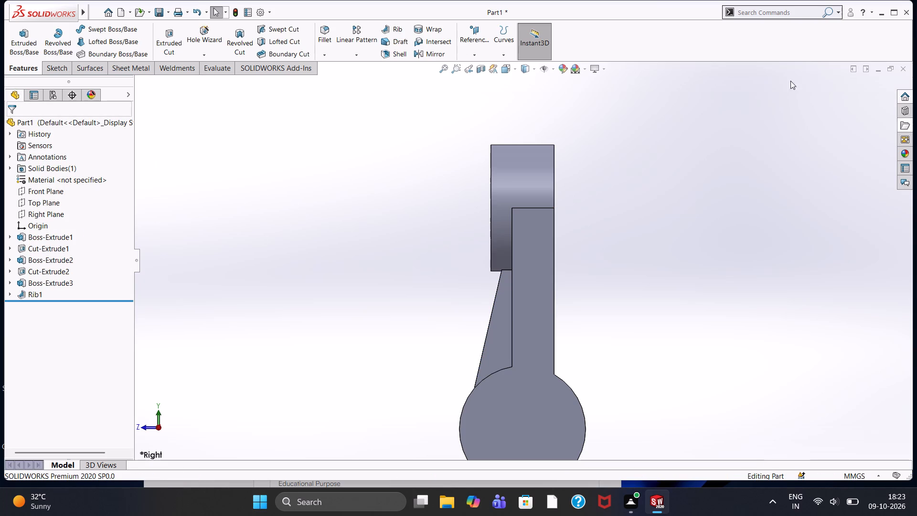
Create a reference plane offset 45 mm below the Top Plane using Flip offset.
click(467, 56)
click(470, 69)
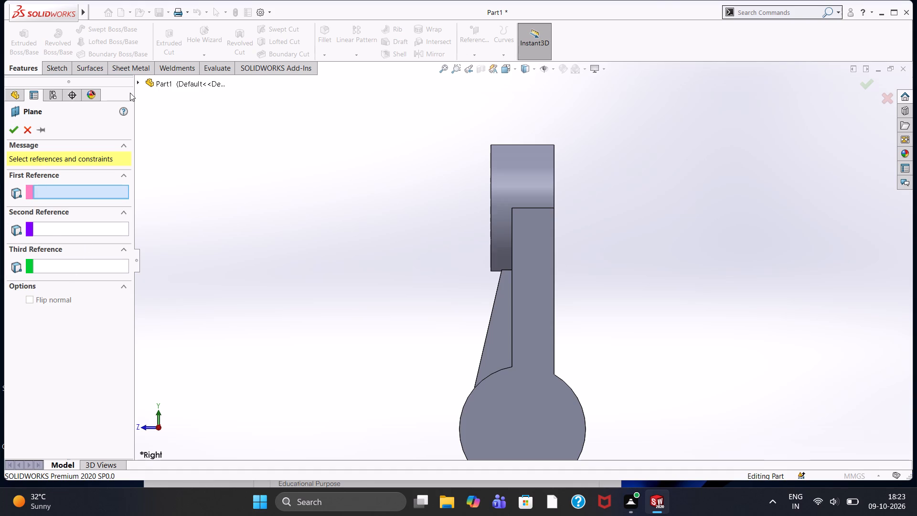
click(139, 85)
click(177, 163)
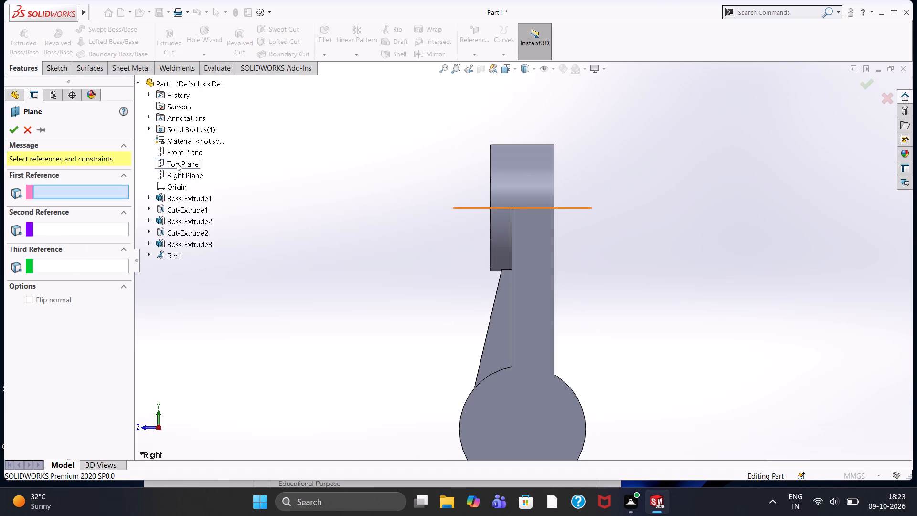
click(126, 278)
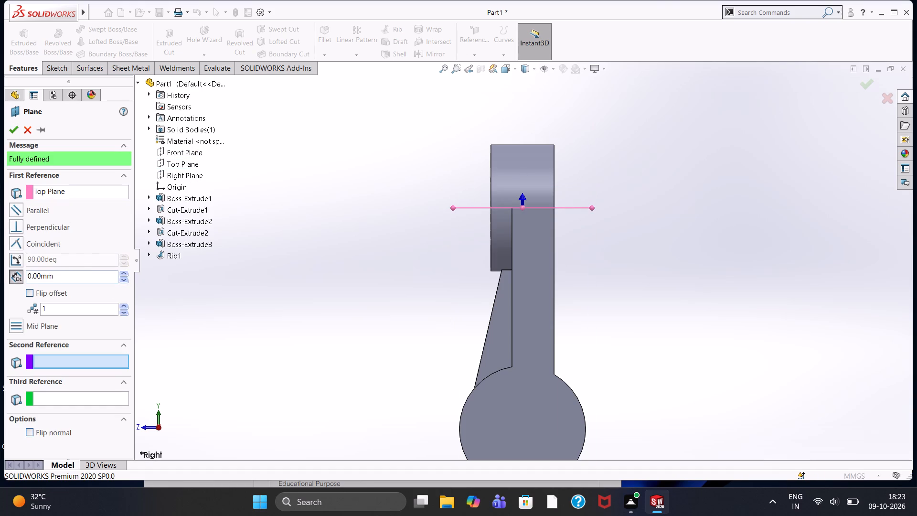
drag(65, 276, 0, 284)
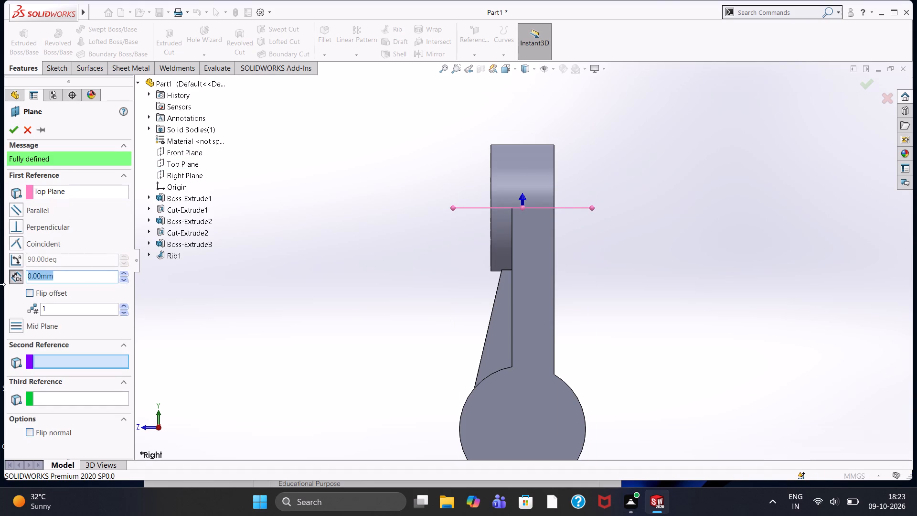
text(45)
key(Return)
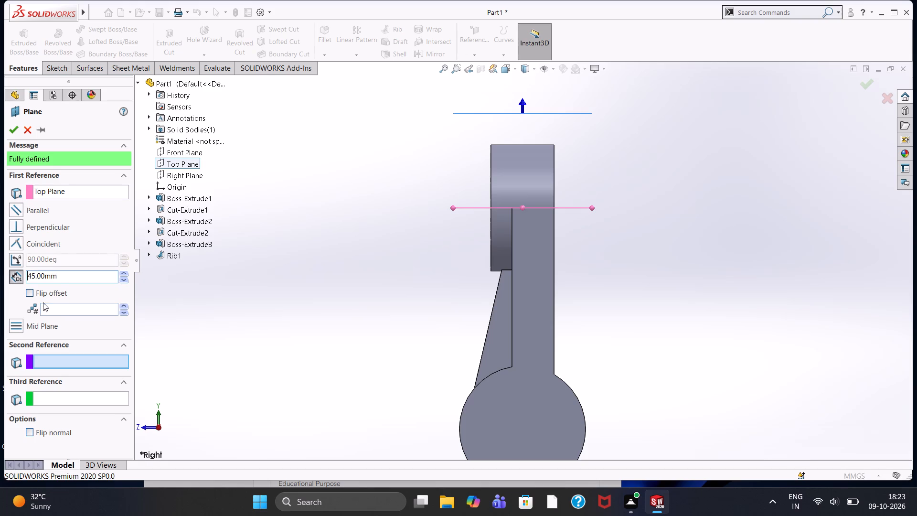
click(28, 294)
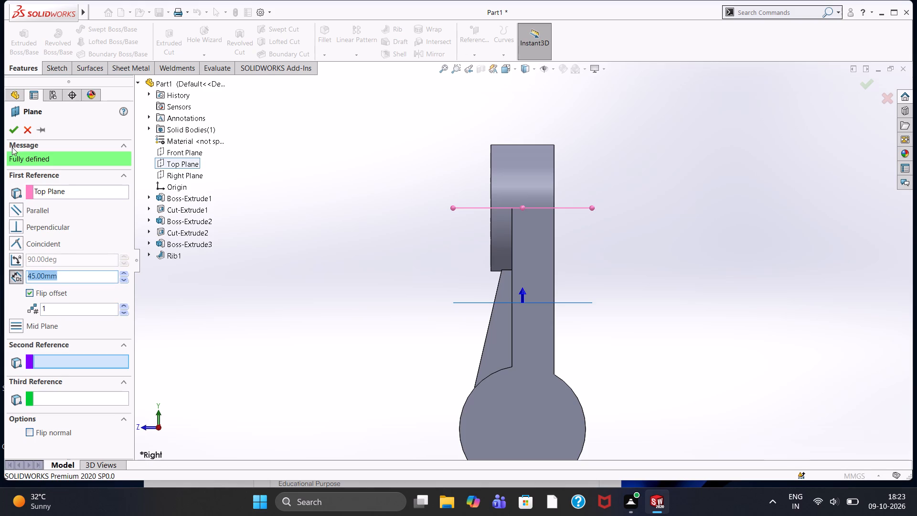
click(12, 132)
On the new offset plane, sketch a 60 mm line from one end of the upper boss's back edge, pointing away from the rib.
middle_drag(367, 257, 370, 342)
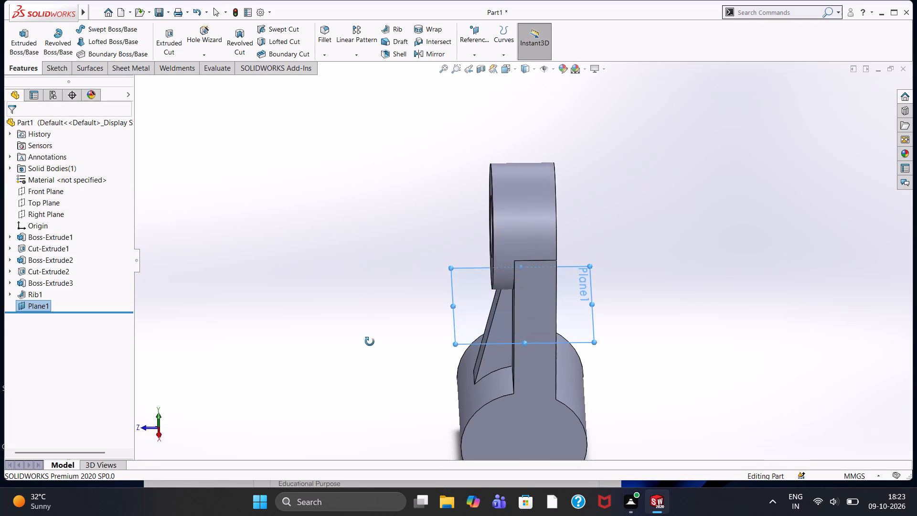
middle_drag(370, 342, 370, 344)
click(466, 294)
click(512, 263)
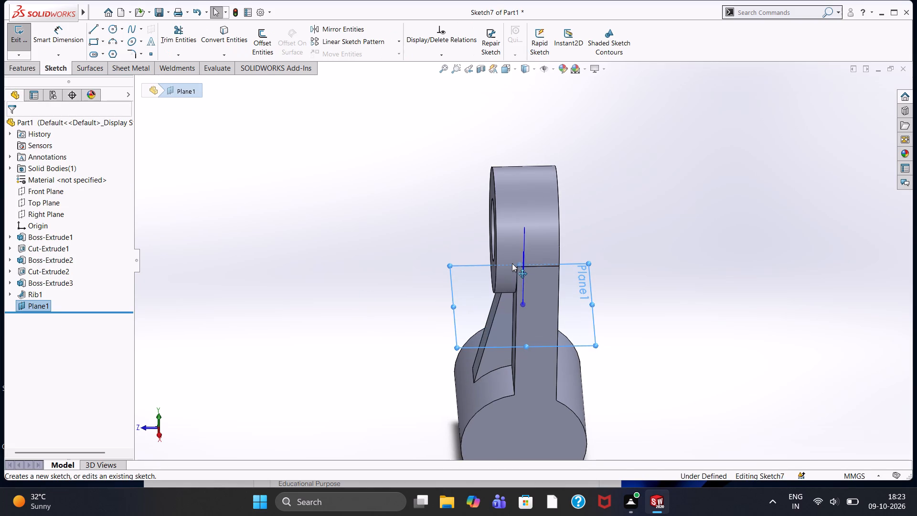
key(ctrl+8)
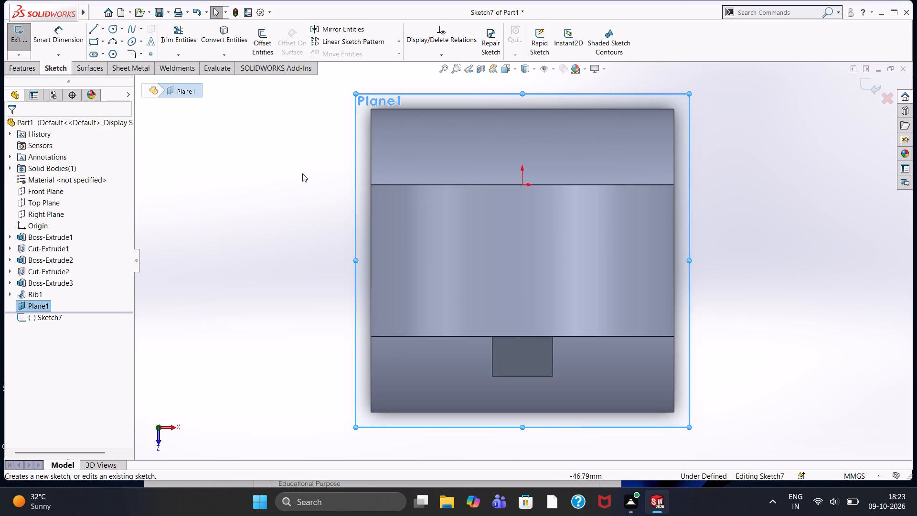
click(302, 173)
click(99, 33)
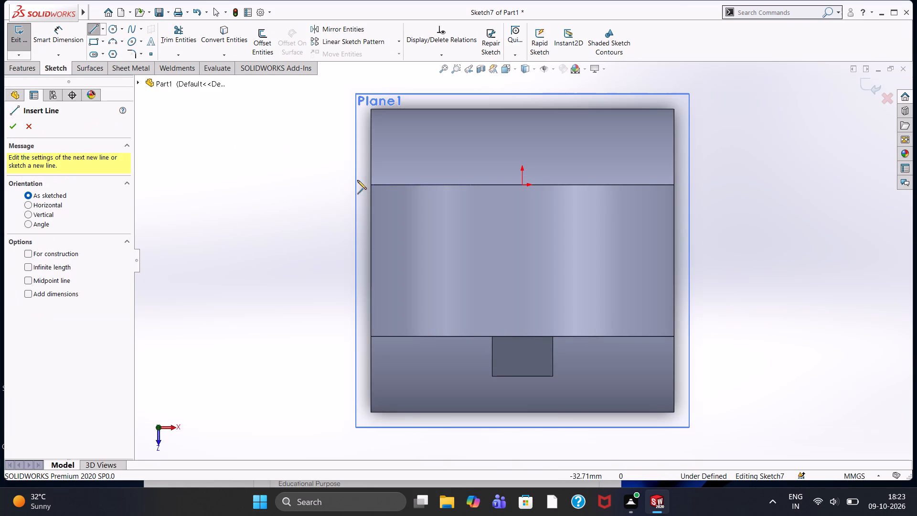
click(370, 183)
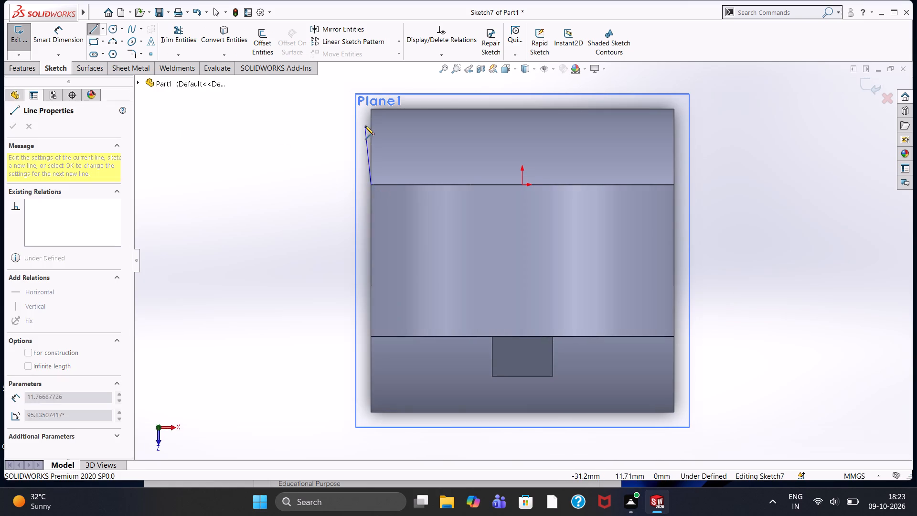
scroll(366, 122, up, 2)
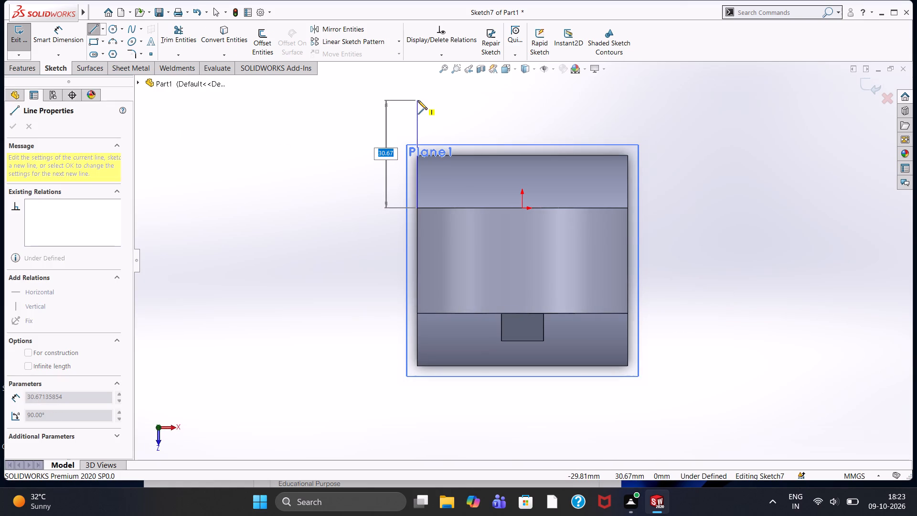
text(60)
key(Return)
Continue the line with two more 60 mm sides and close it along the back edge as a 60 mm square.
scroll(571, 88, up, 2)
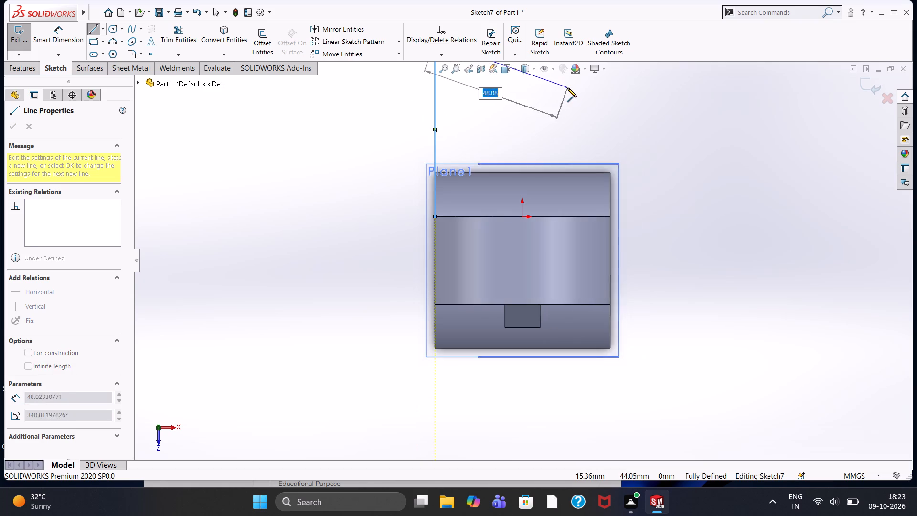
scroll(567, 88, up, 2)
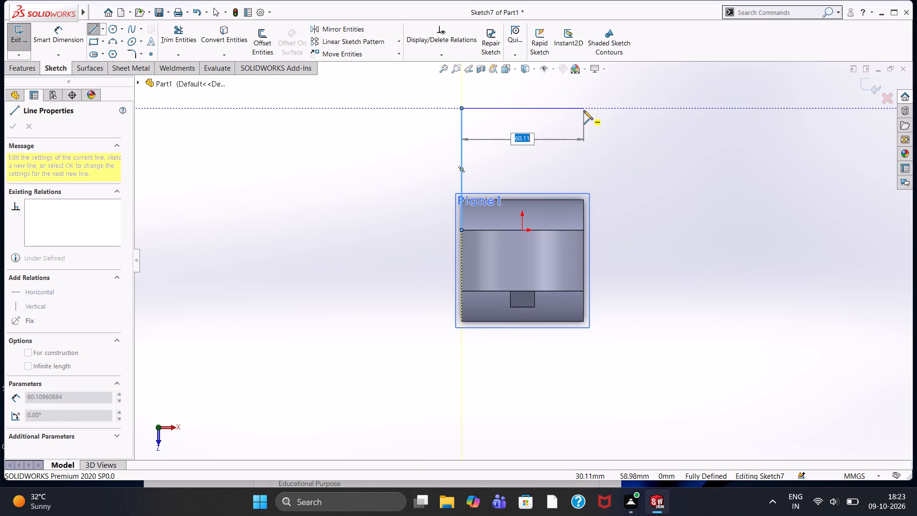
text(60)
key(Return)
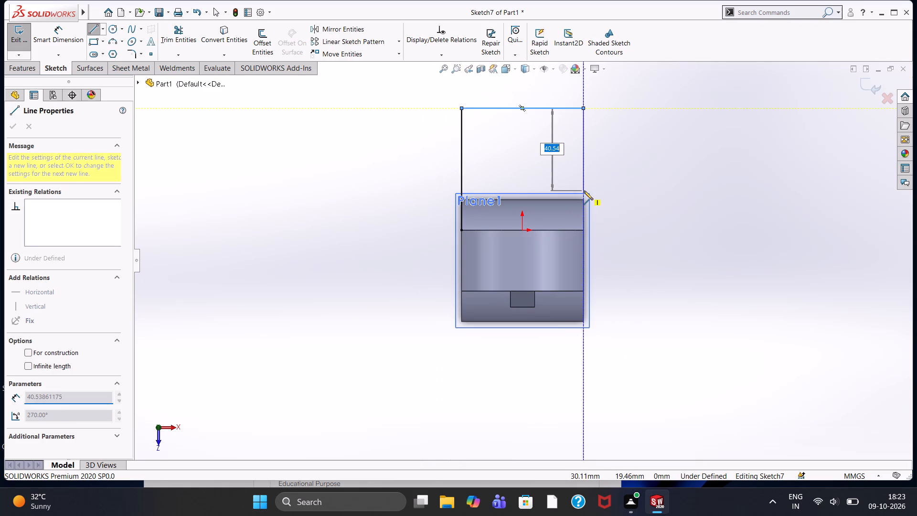
key(6)
key(0)
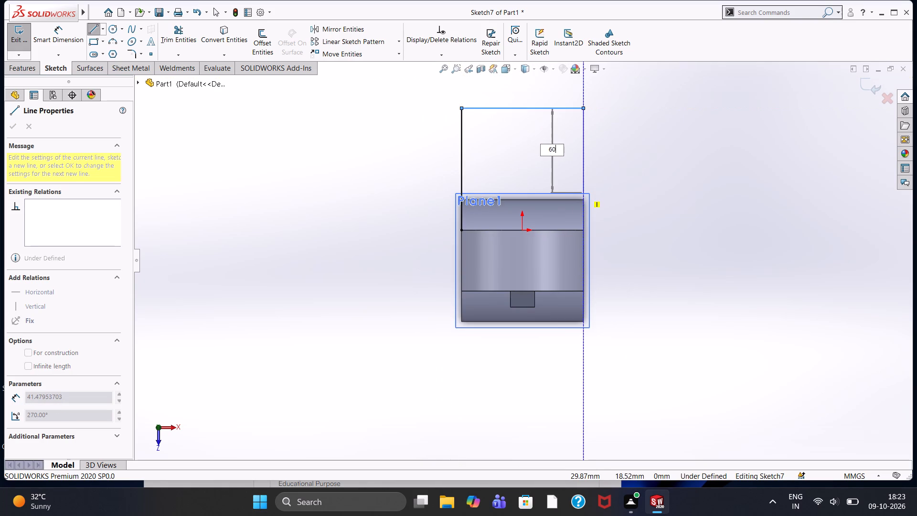
key(Return)
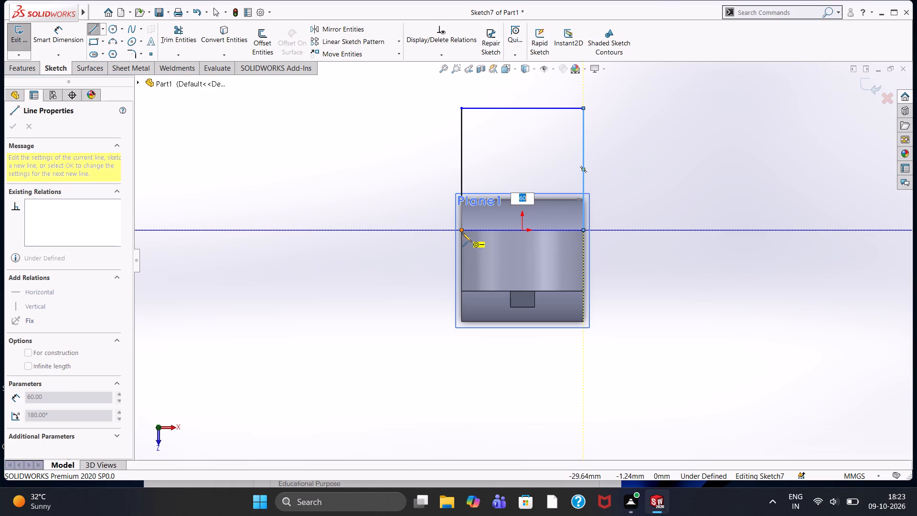
click(462, 233)
right_click(390, 170)
click(398, 174)
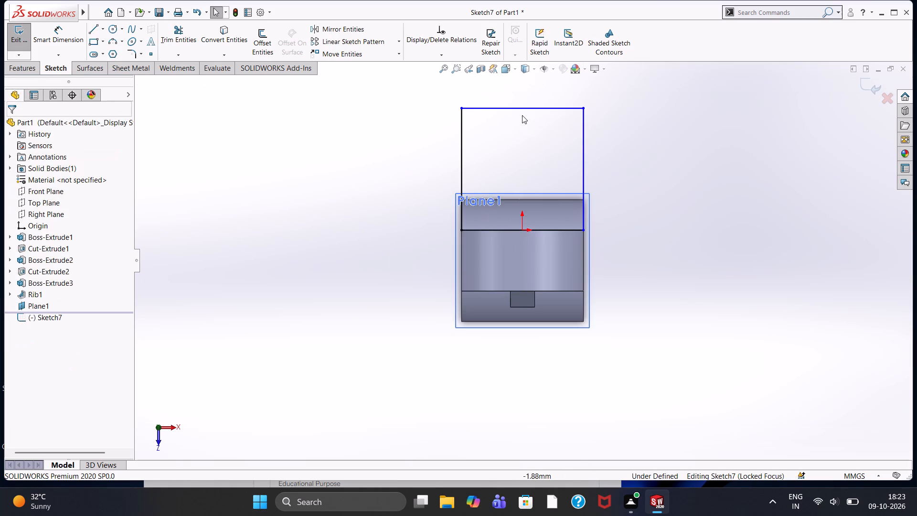
Delete the square's outer side and join the two open ends with a three-point arc of radius 30 mm.
click(522, 108)
key(Delete)
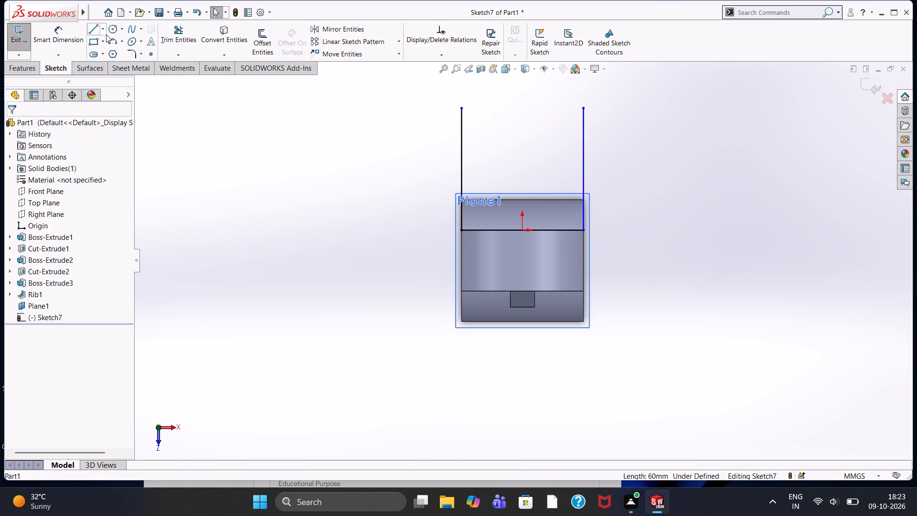
click(112, 40)
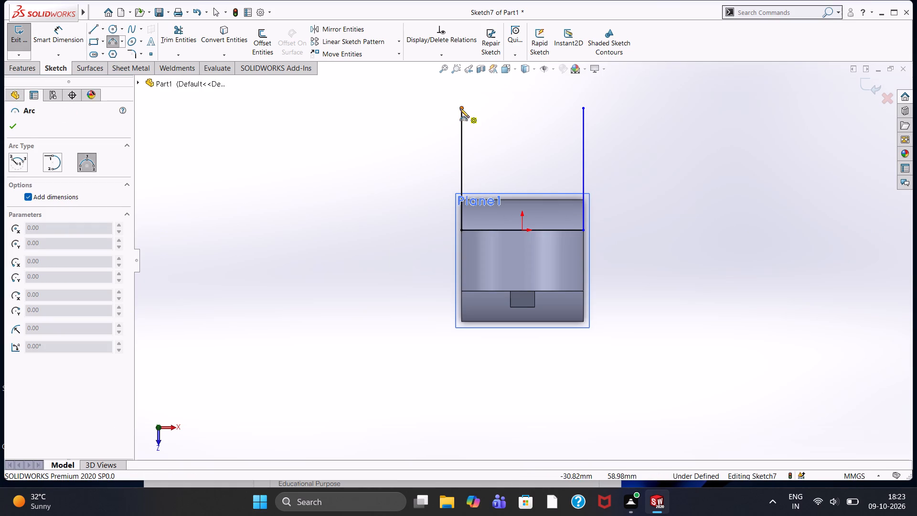
click(460, 106)
click(583, 107)
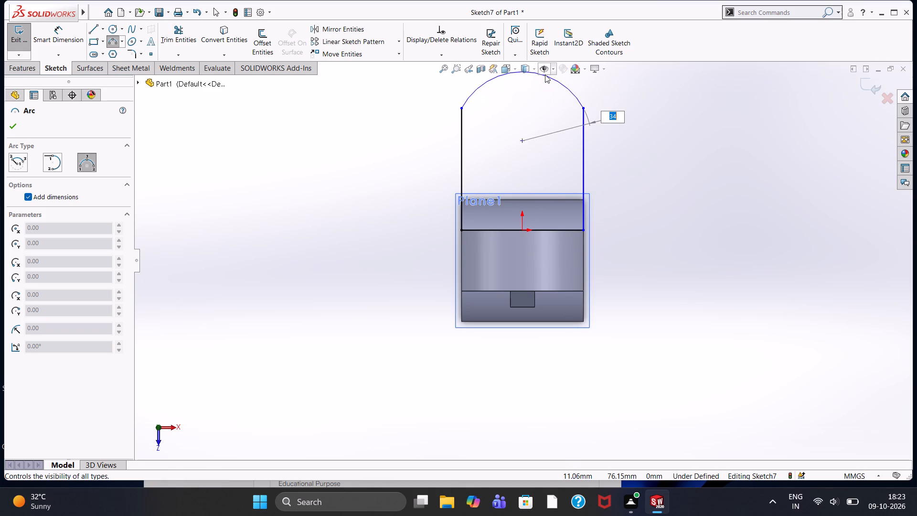
text(30)
key(Return)
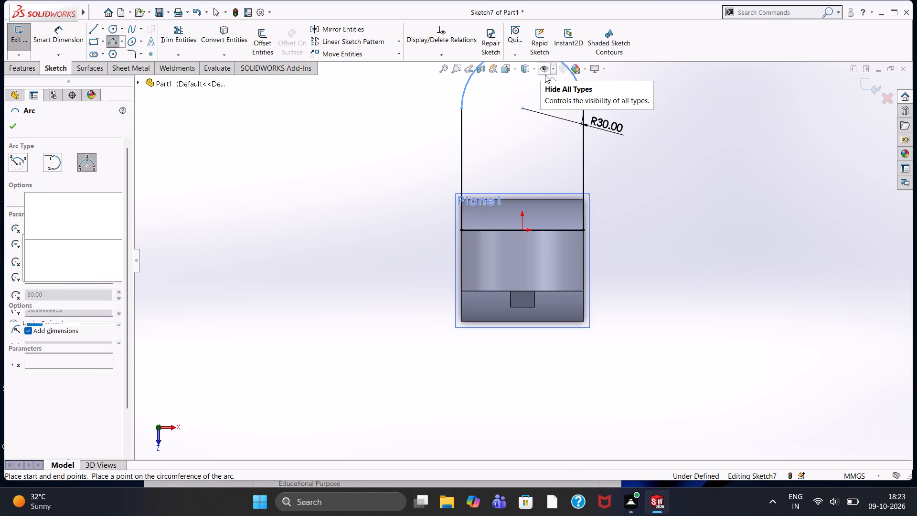
click(11, 132)
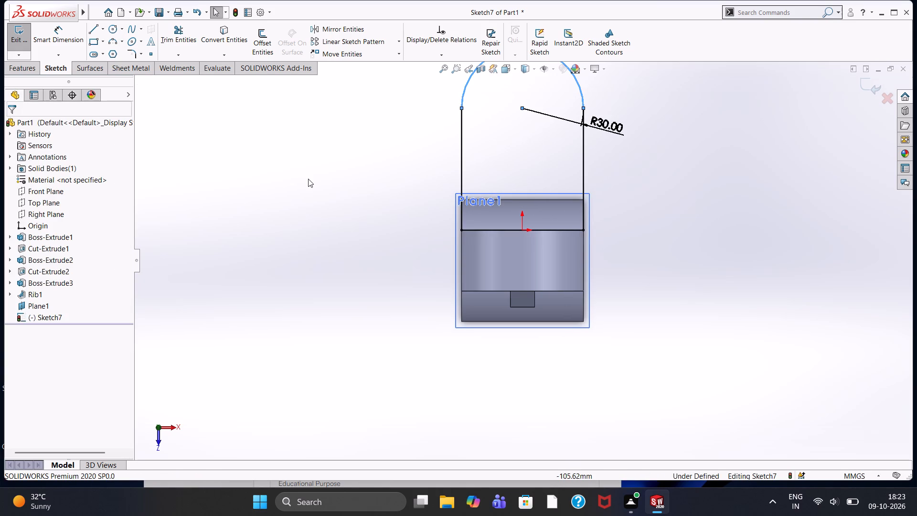
click(308, 179)
Extrude the closed round-ended profile as a 15 mm thick blind boss merged with the bracket.
click(38, 67)
click(28, 42)
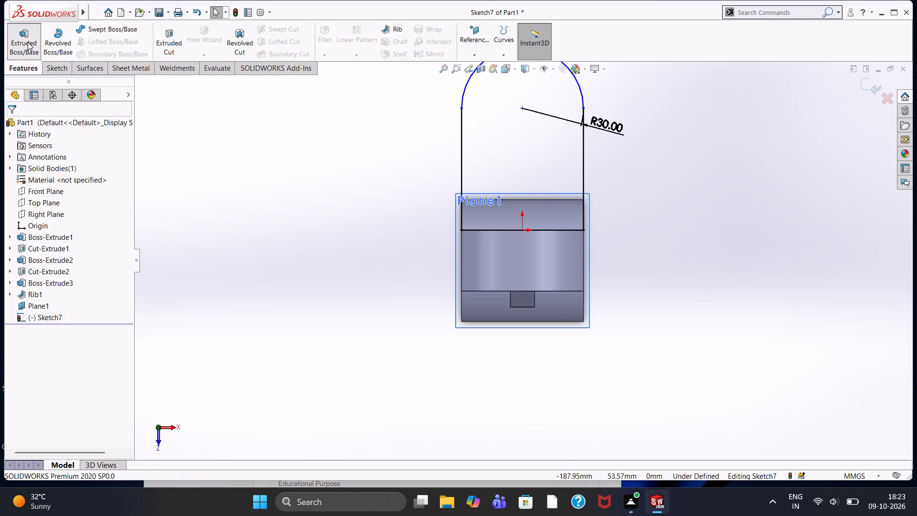
text(15)
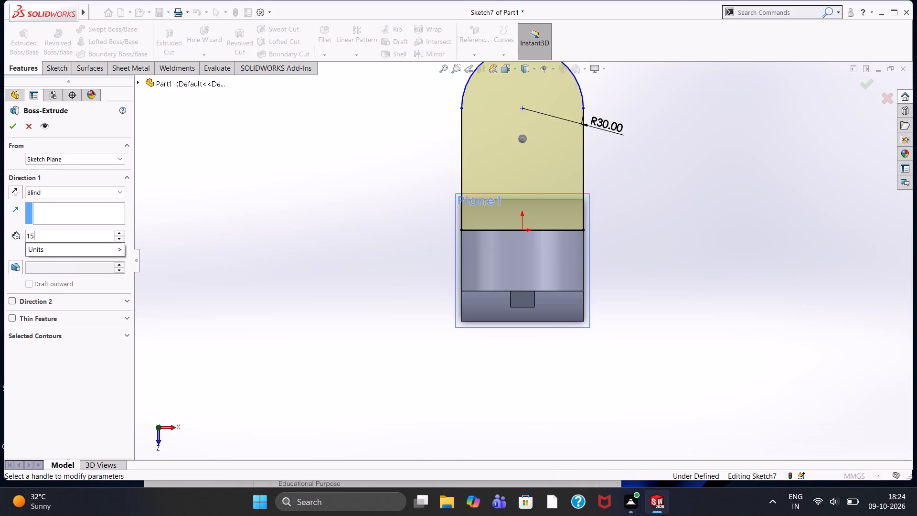
key(Return)
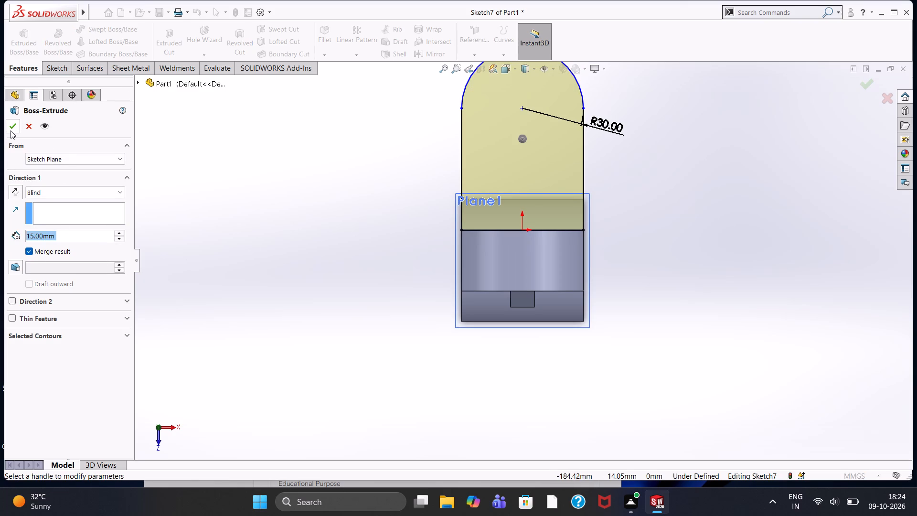
click(11, 130)
click(342, 182)
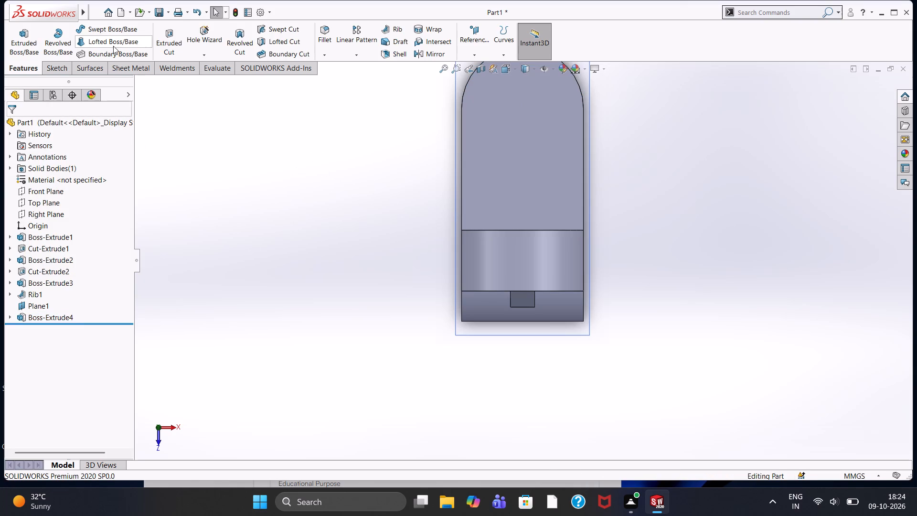
On the Top Plane, sketch a 30 mm diameter circle centred on the mounting plate's rounded end.
click(46, 201)
click(52, 190)
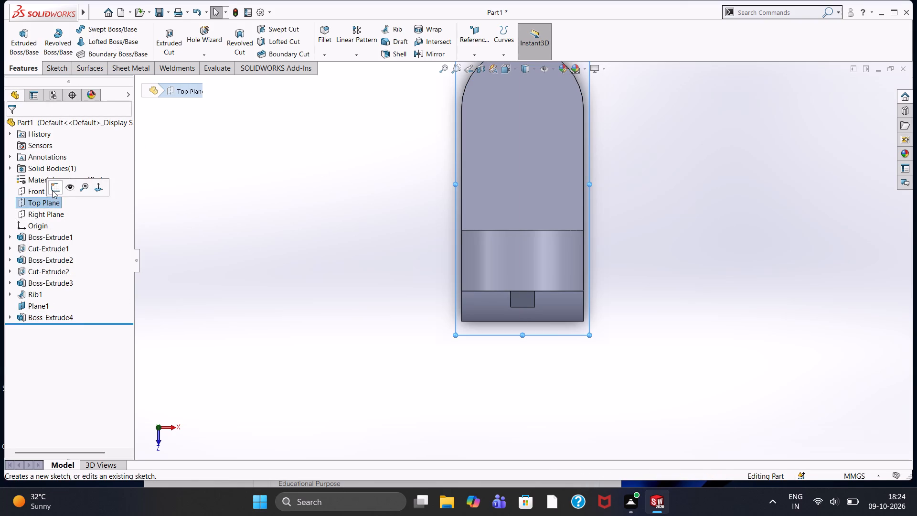
click(211, 213)
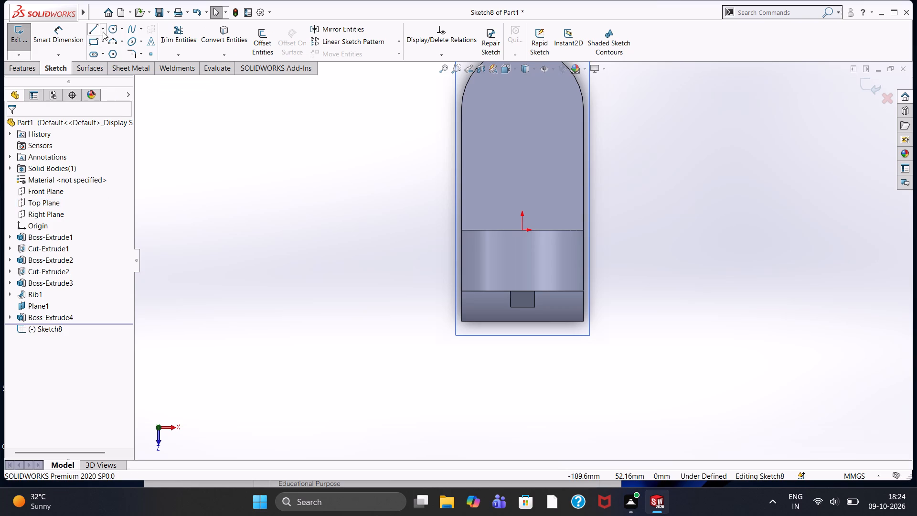
click(114, 32)
scroll(347, 228, up, 2)
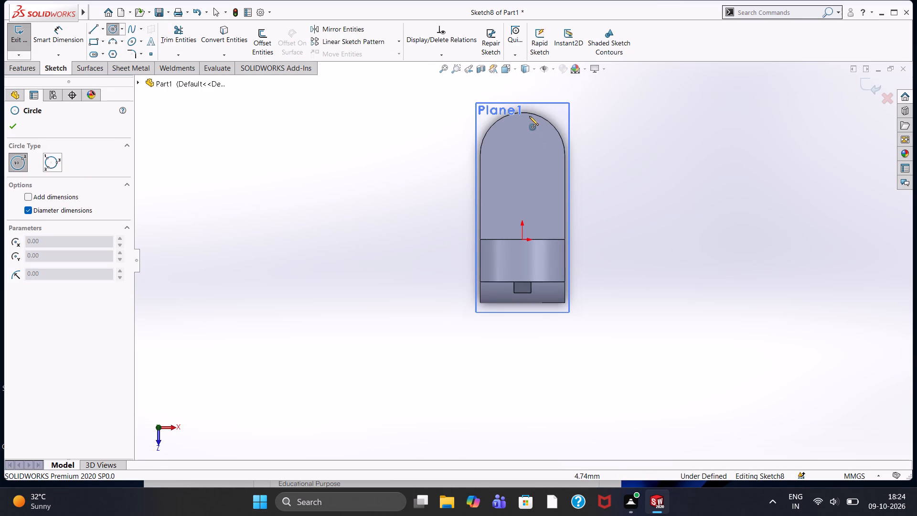
click(520, 156)
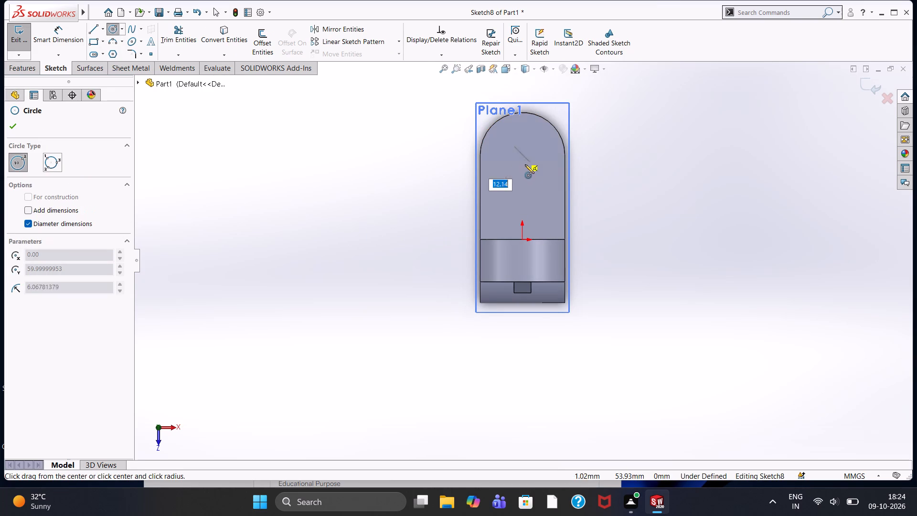
text(30)
key(Return)
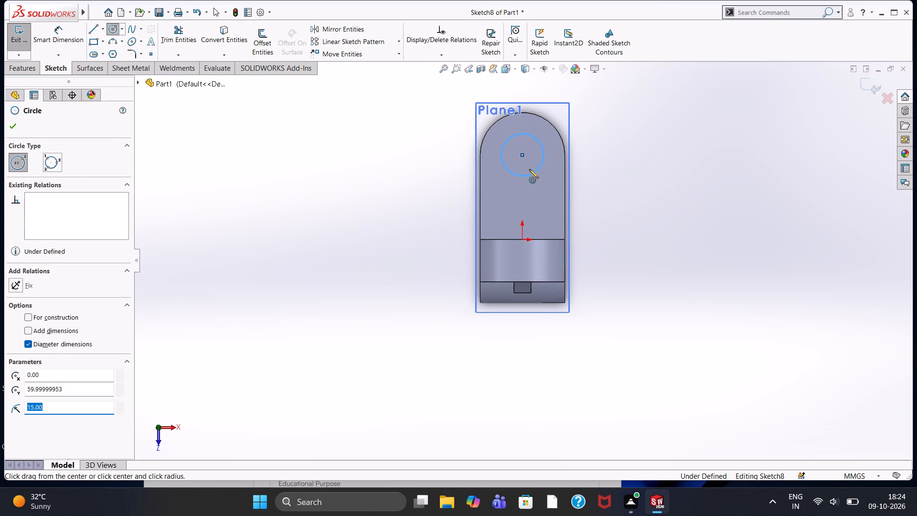
key(Escape)
Cut the circle with Extruded Cut set to Through All, making the hole in the mounting plate.
click(32, 70)
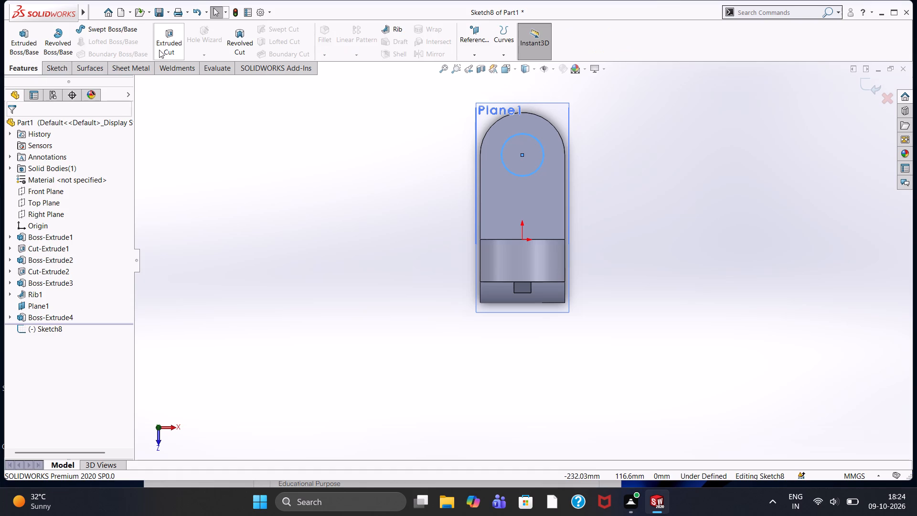
click(161, 48)
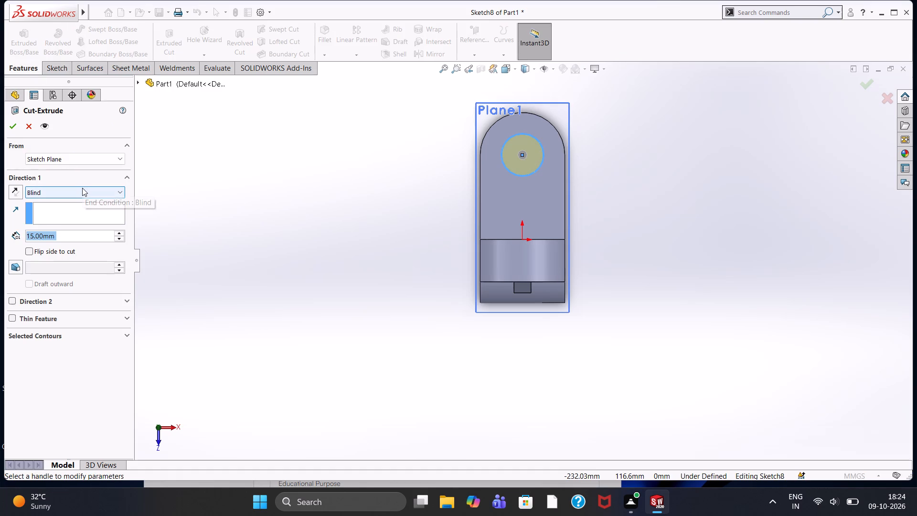
click(82, 188)
click(84, 213)
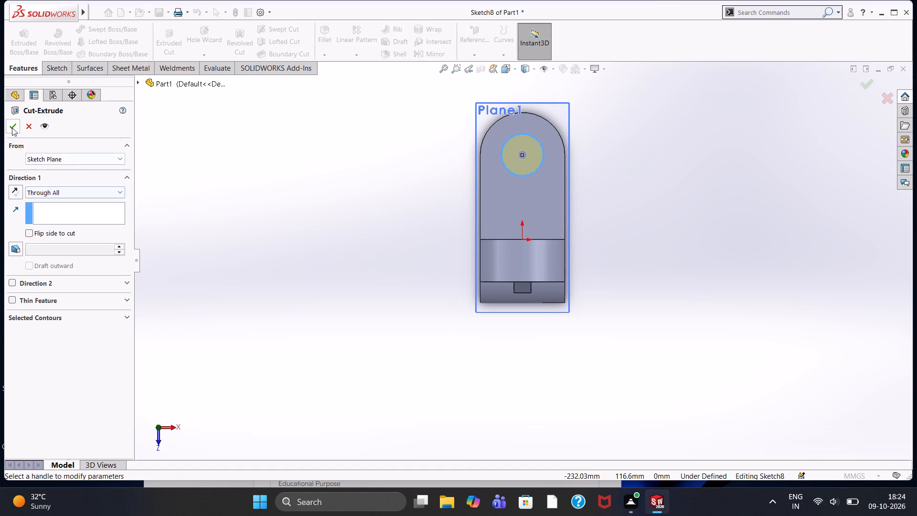
click(12, 127)
click(333, 281)
scroll(459, 365, up, 1)
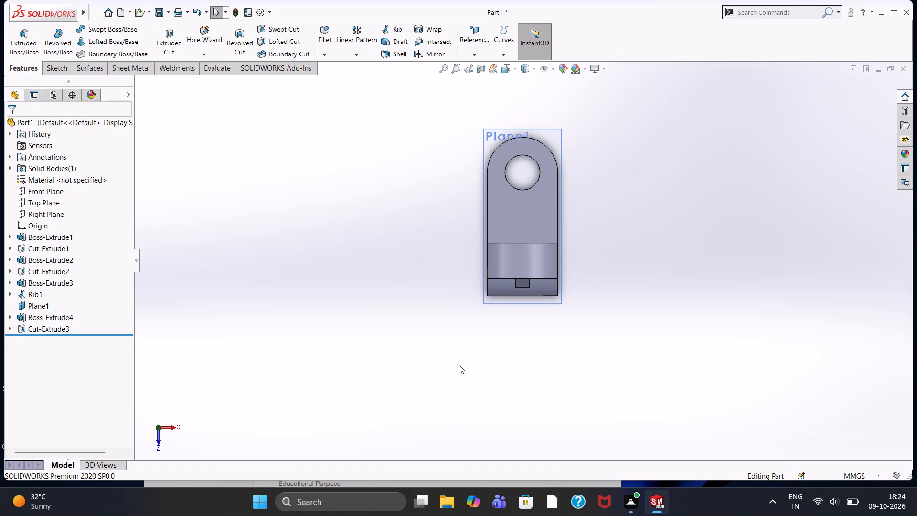
Switch to the isometric view and hide the offset reference plane Plane1.
key(ctrl+7)
click(371, 263)
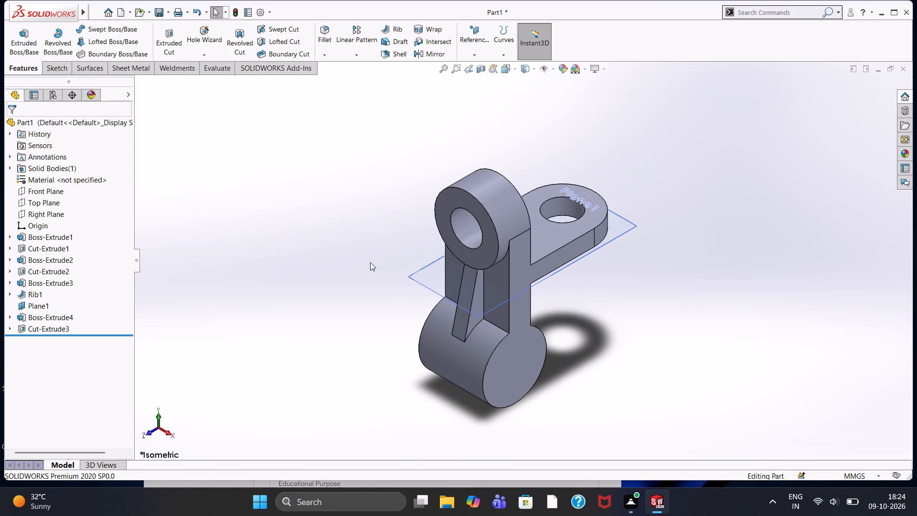
right_click(428, 280)
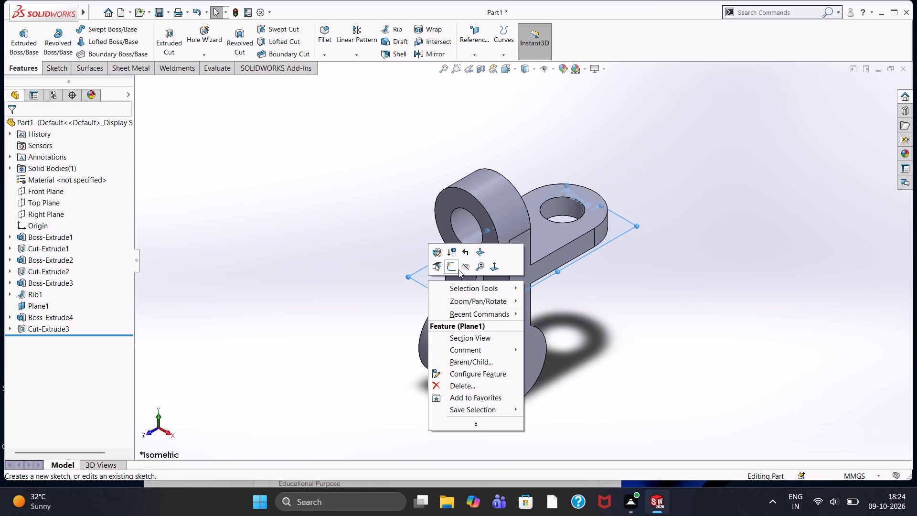
click(462, 268)
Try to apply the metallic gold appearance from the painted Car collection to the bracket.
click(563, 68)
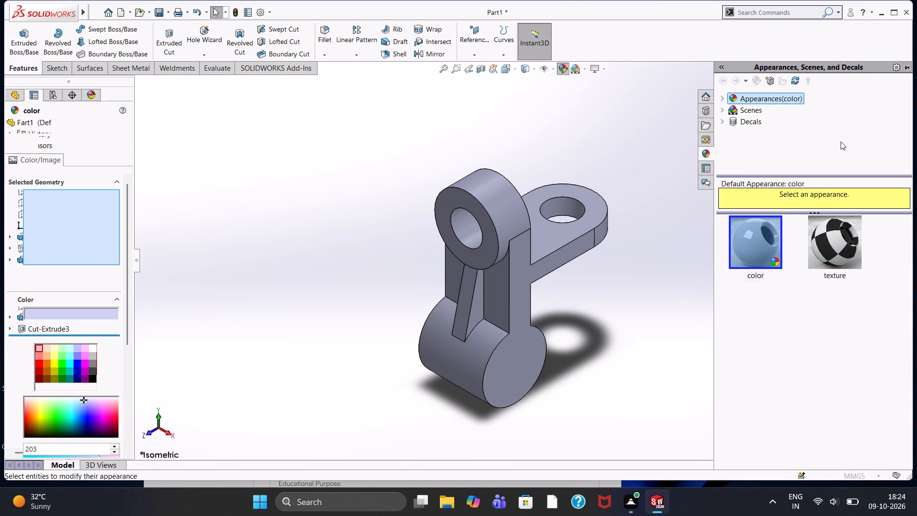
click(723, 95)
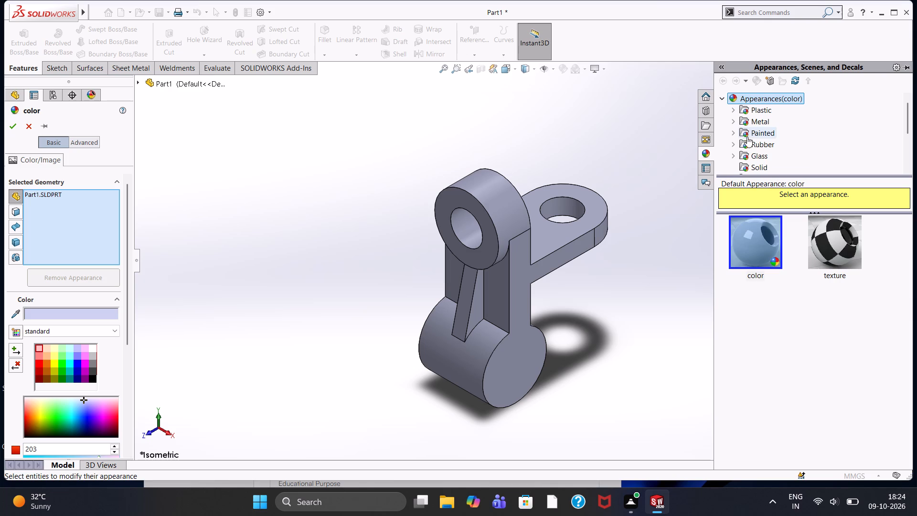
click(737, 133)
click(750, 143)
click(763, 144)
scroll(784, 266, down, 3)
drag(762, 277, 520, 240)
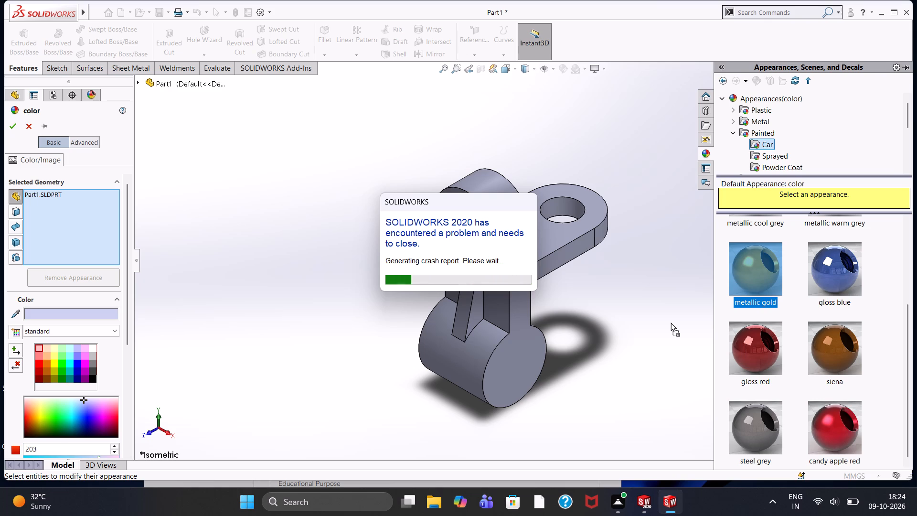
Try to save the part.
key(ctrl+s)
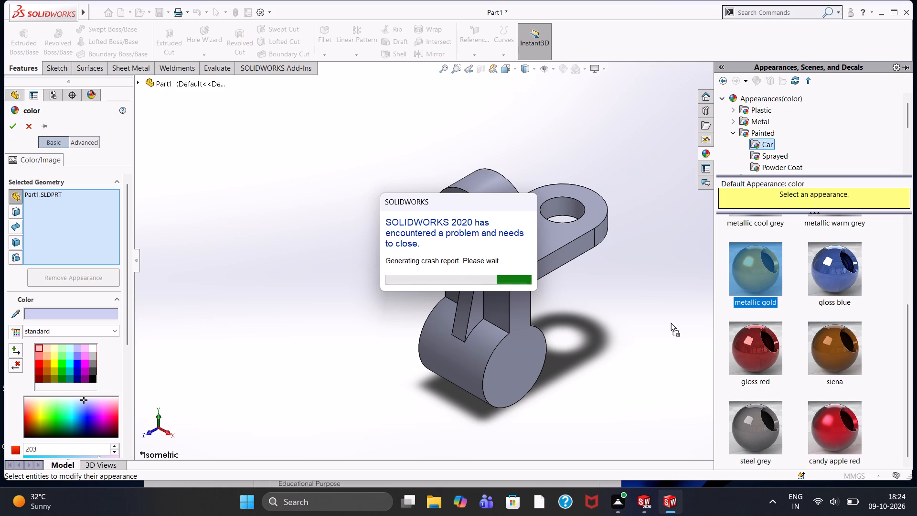
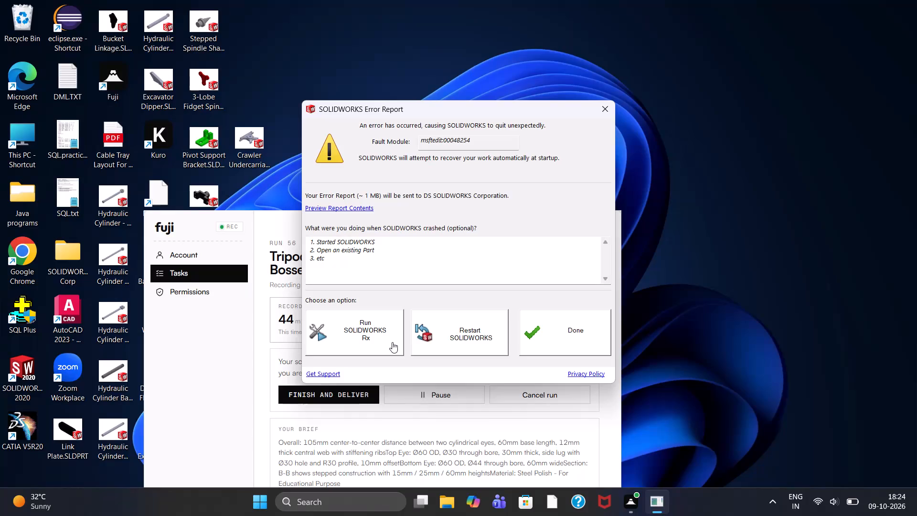
Launch the SOLIDWORKS Rx diagnostic tool from the error report.
click(372, 337)
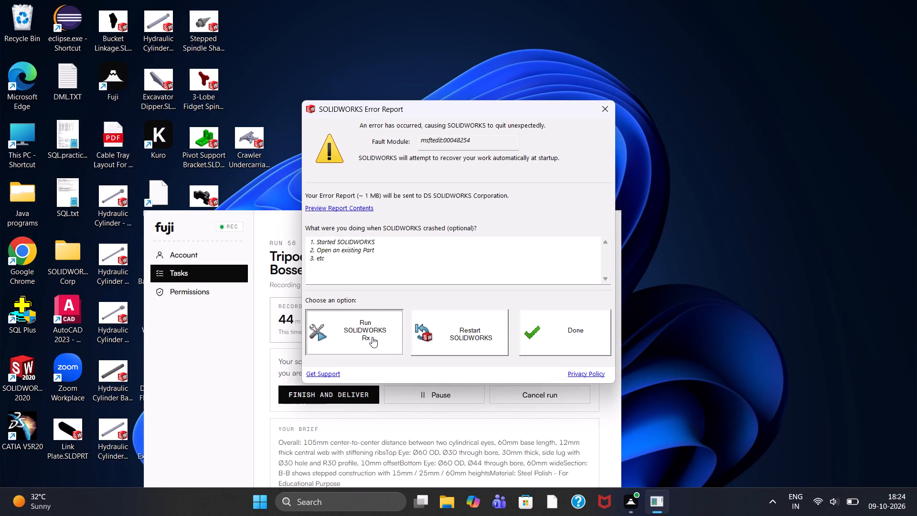
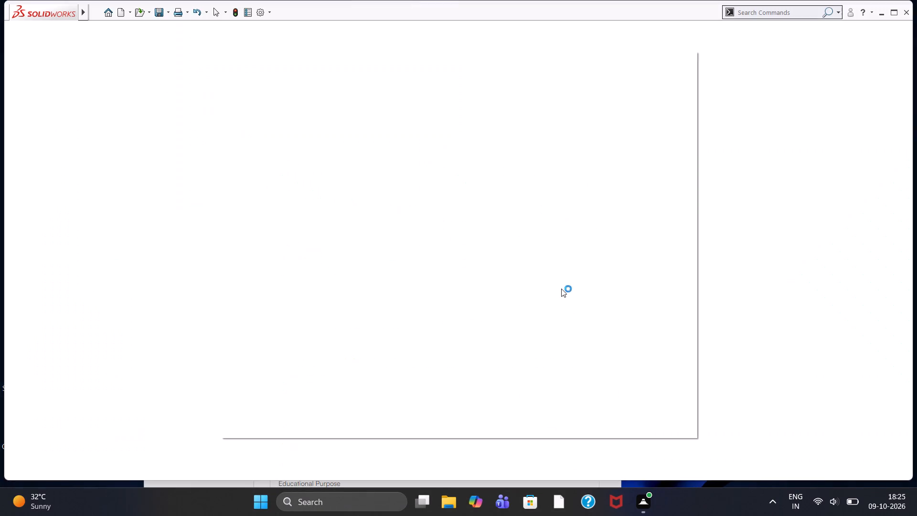
Create a new part document.
double_click(678, 64)
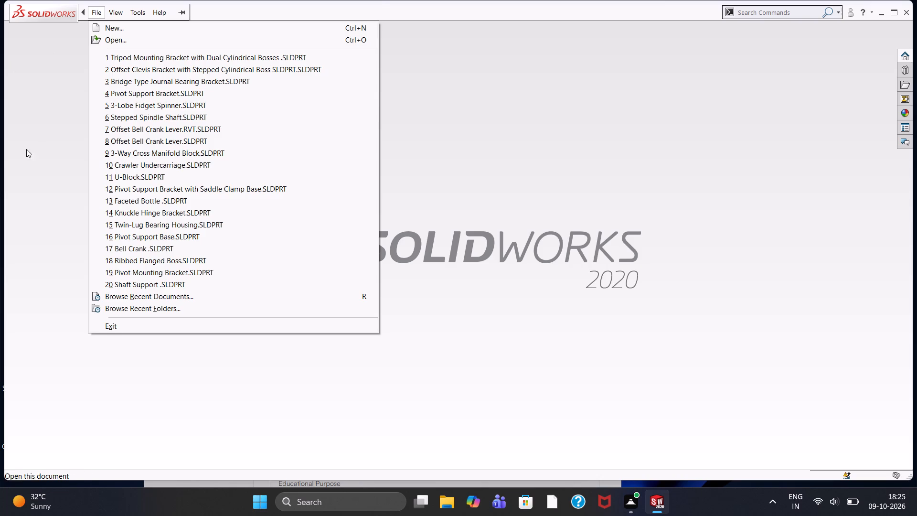
drag(26, 149, 40, 138)
double_click(117, 13)
double_click(214, 232)
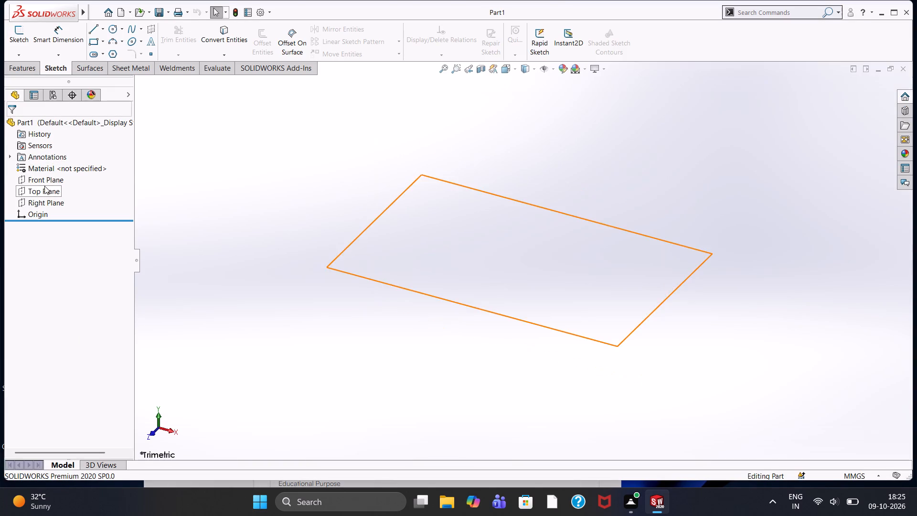
Sketch a 60 mm diameter circle centred on the origin on the Front Plane.
click(48, 178)
click(56, 164)
click(268, 256)
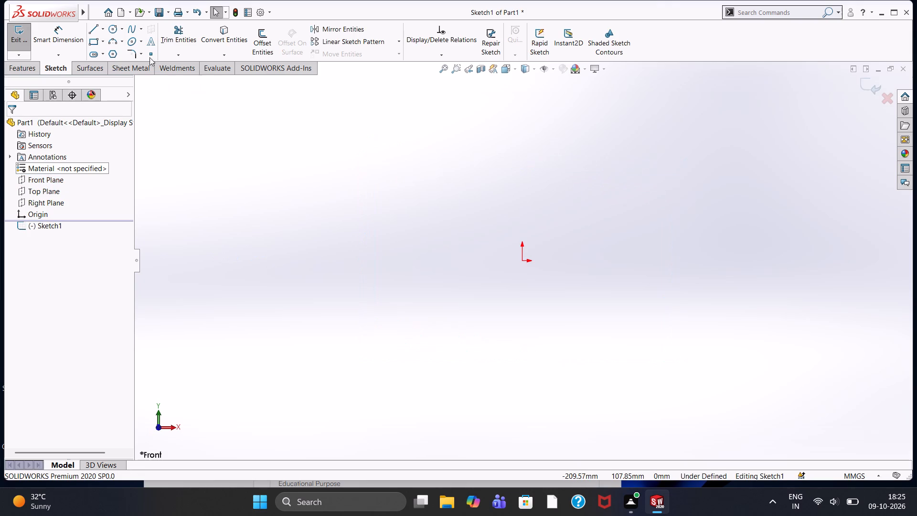
click(114, 30)
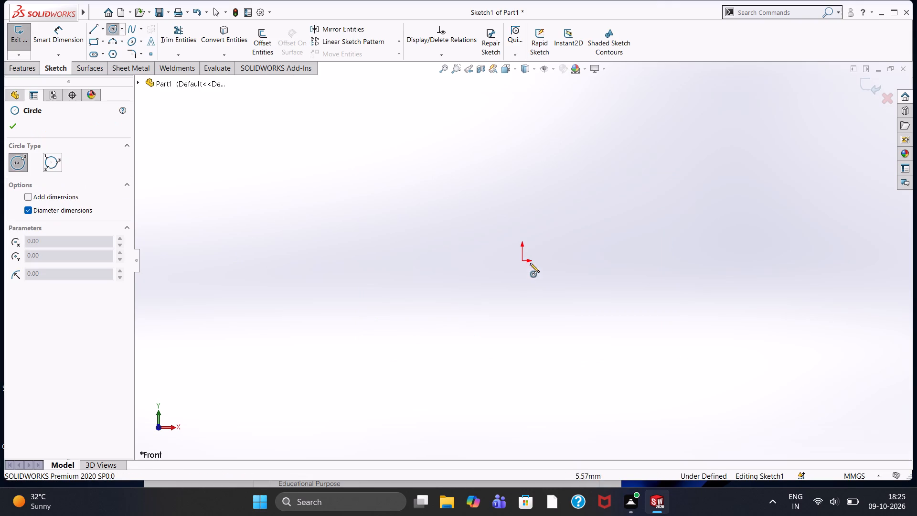
drag(522, 261, 524, 266)
text(60)
key(Return)
key(Escape)
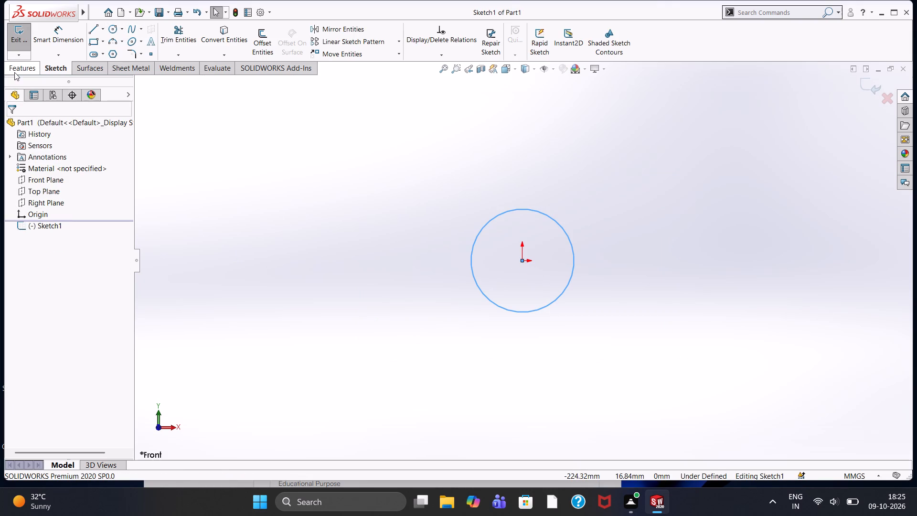
Extrude the 60 mm circle as a blind boss 30 mm deep.
click(14, 72)
click(16, 46)
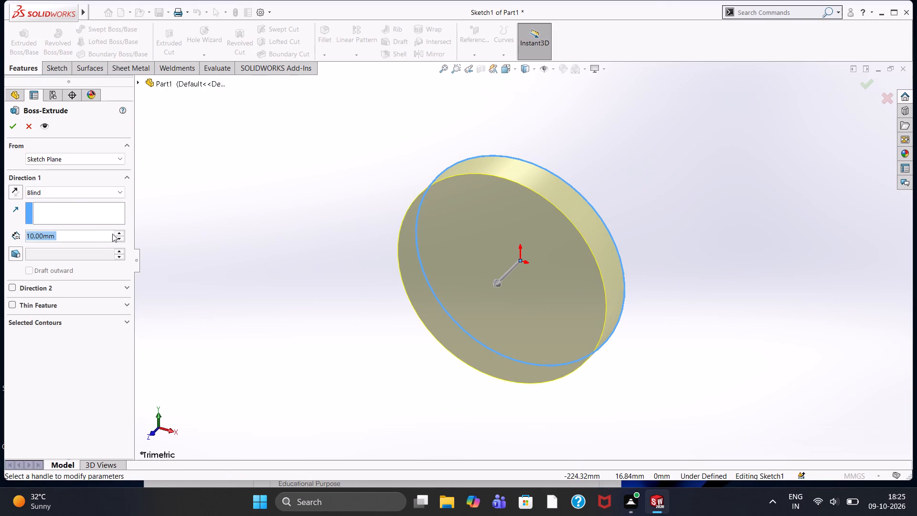
double_click(121, 231)
click(12, 131)
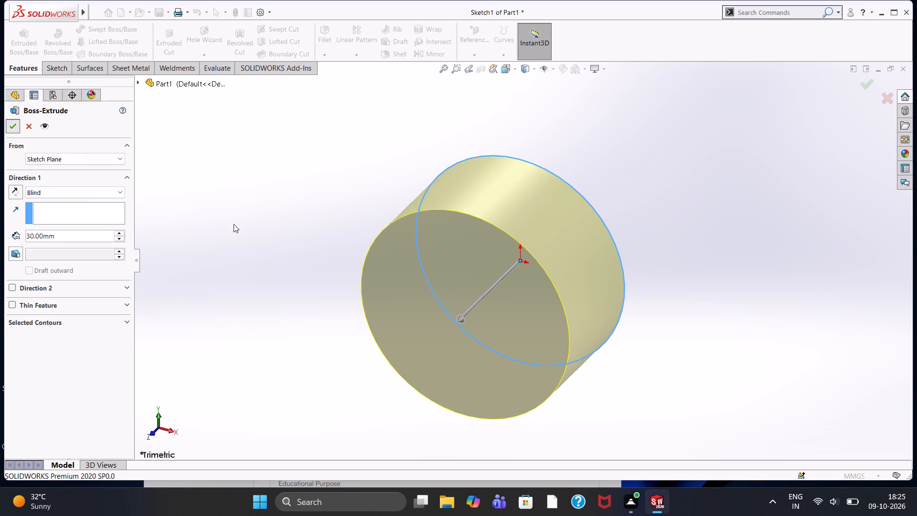
click(235, 224)
Sketch a concentric 30 mm diameter circle on the front face of the cylindrical boss.
click(446, 340)
click(488, 313)
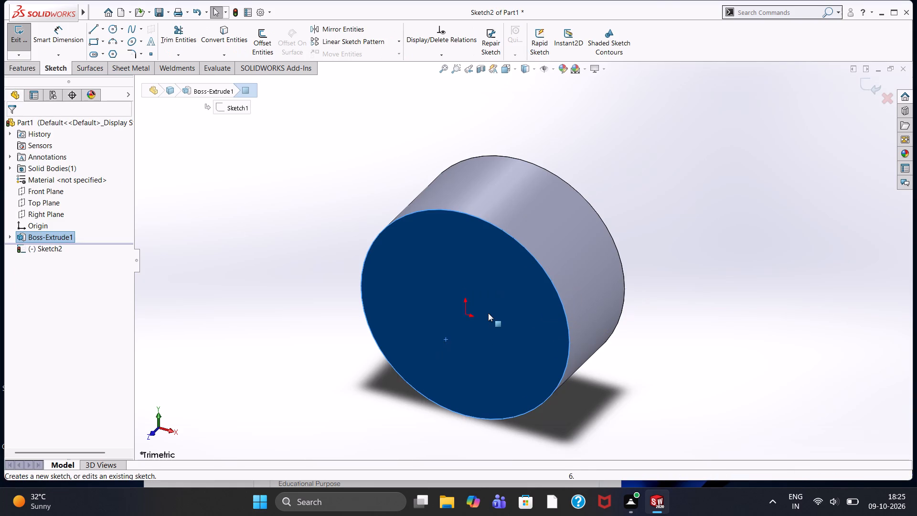
key(ctrl+8)
click(249, 218)
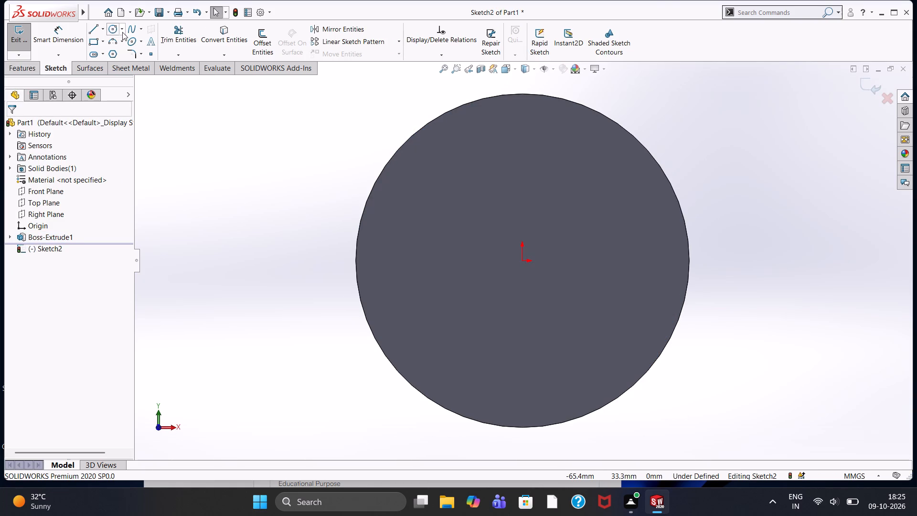
click(113, 30)
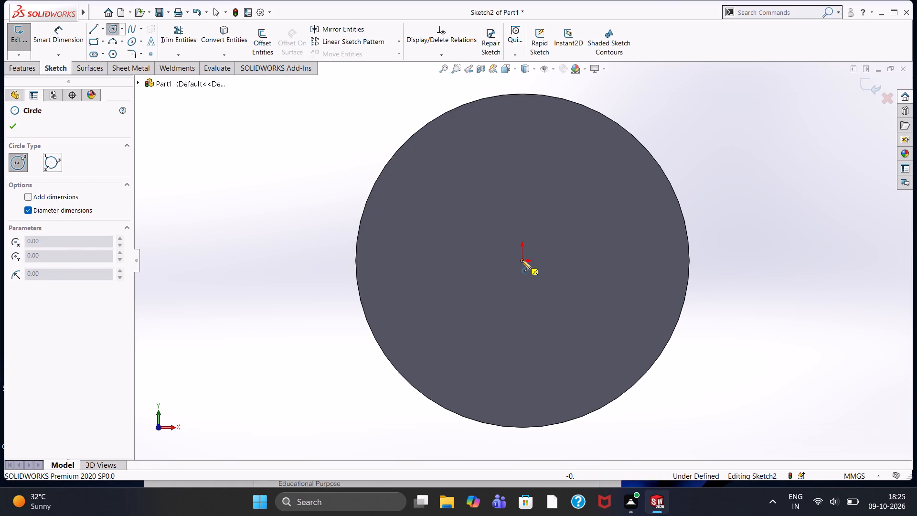
click(522, 260)
key(3)
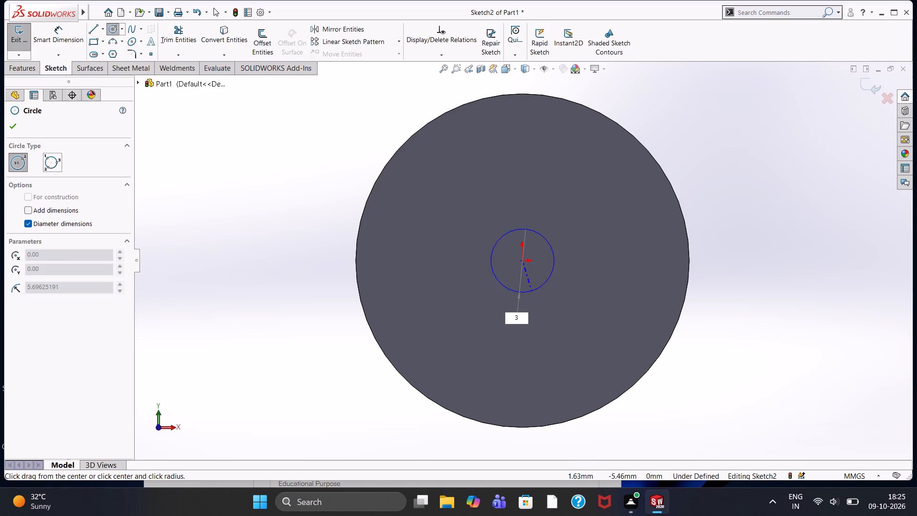
key(0)
key(Return)
key(Escape)
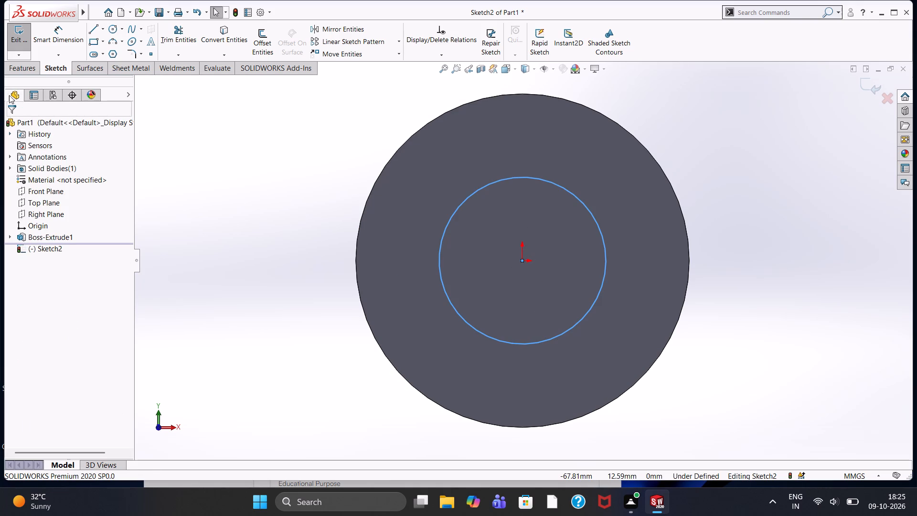
Cut the 30 mm circle Through All to bore the cylindrical boss.
click(28, 75)
click(30, 69)
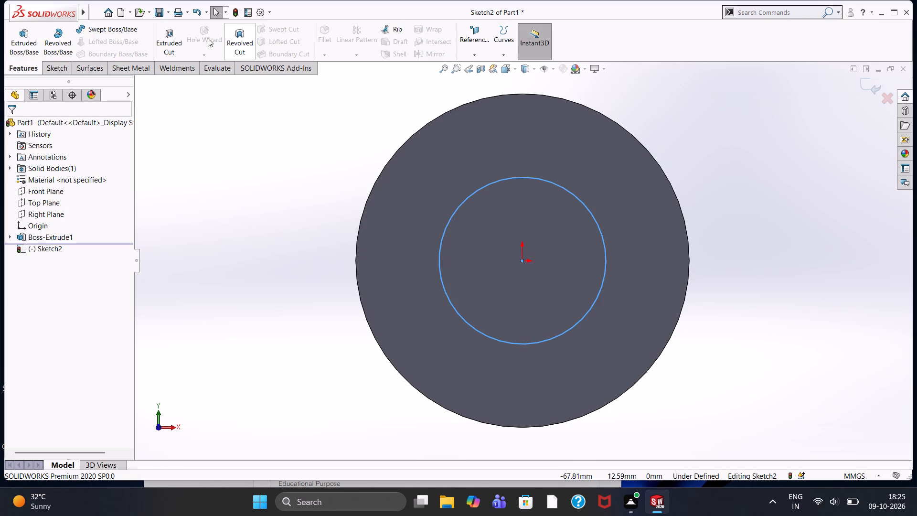
click(179, 36)
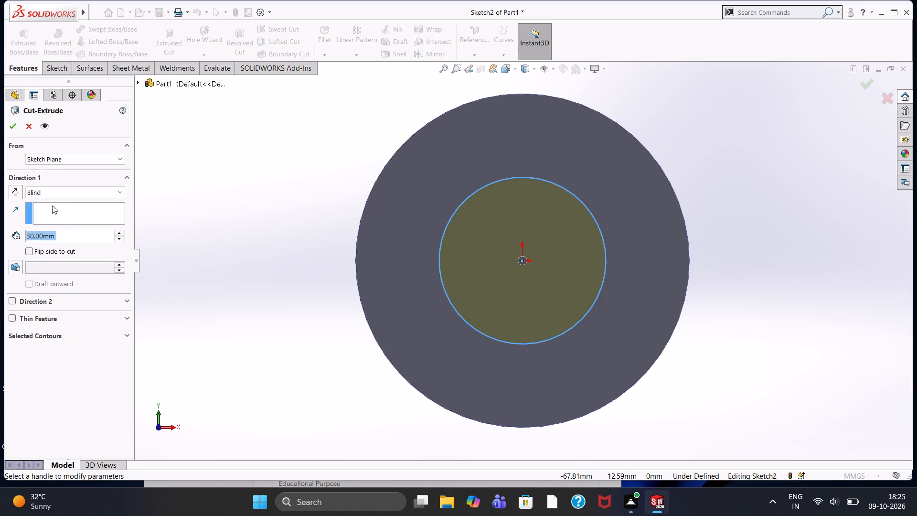
click(61, 196)
click(61, 213)
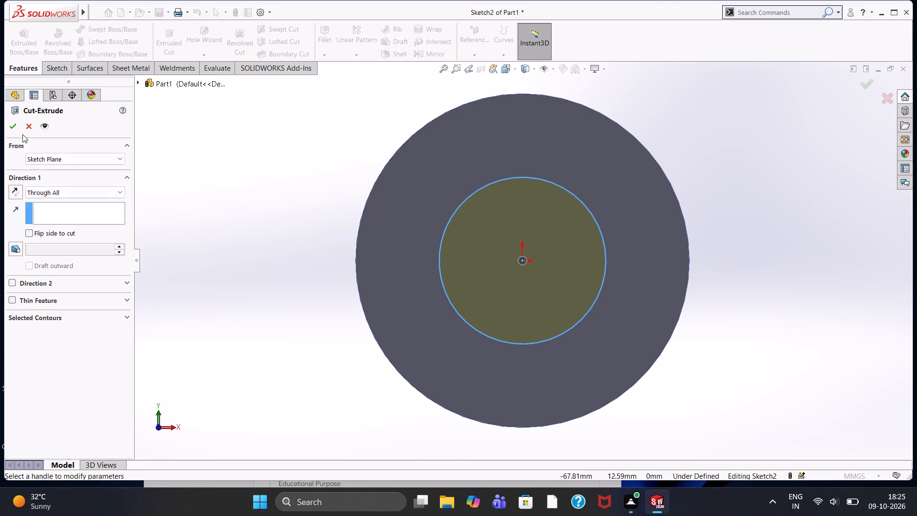
click(20, 126)
click(226, 223)
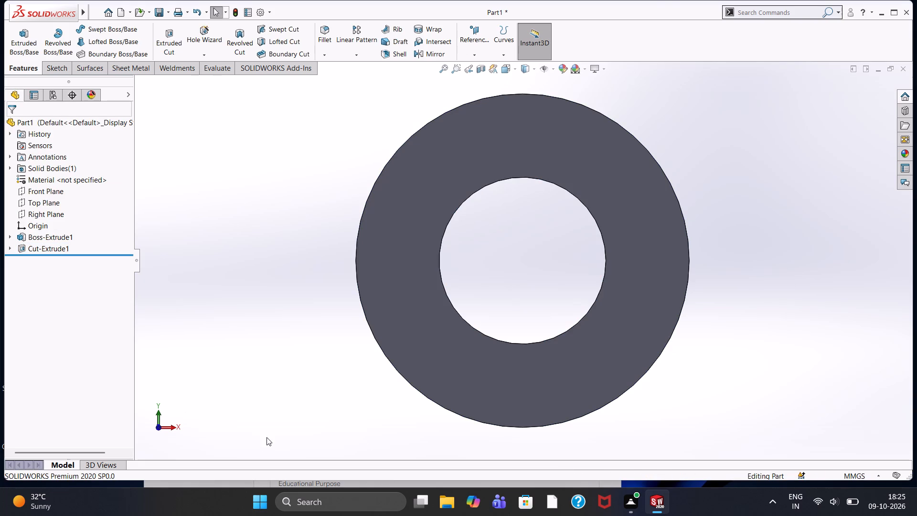
On the Right Plane, sketch a 10 mm horizontal line inward from the boss's front face at origin height.
click(61, 213)
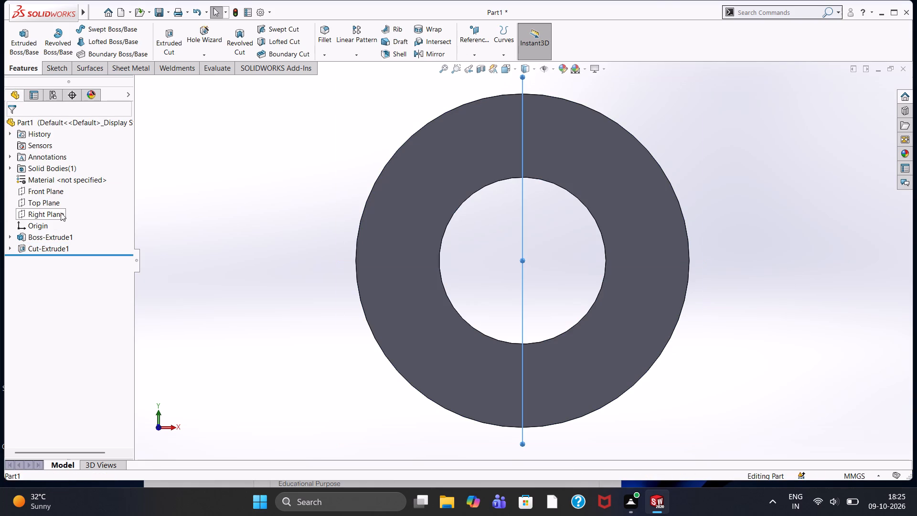
click(70, 194)
key(ctrl+8)
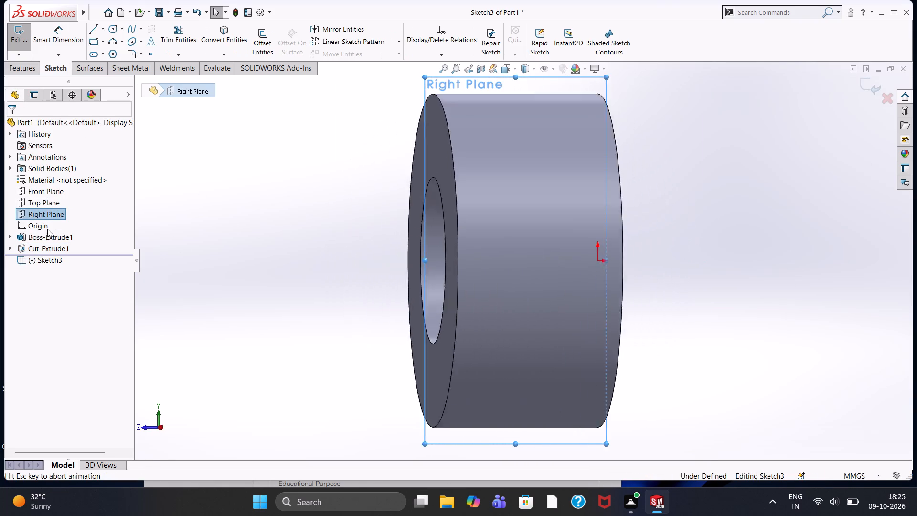
click(250, 243)
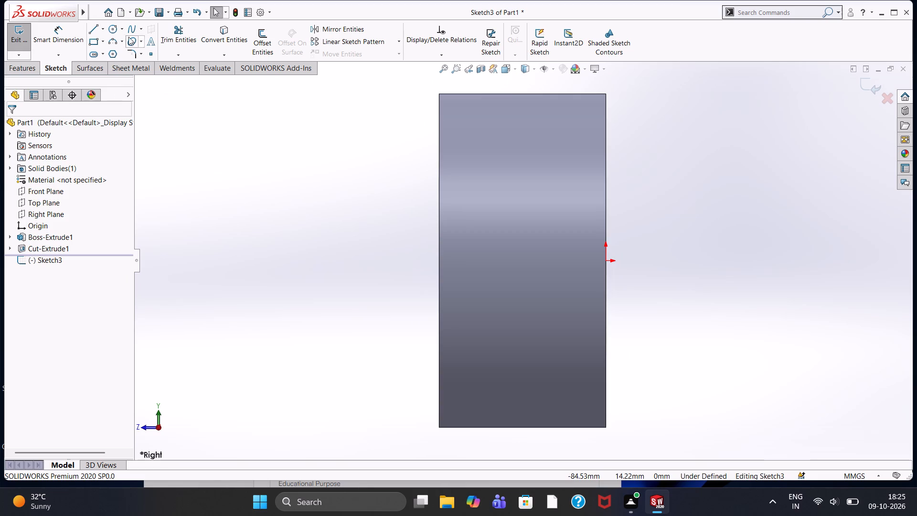
click(94, 27)
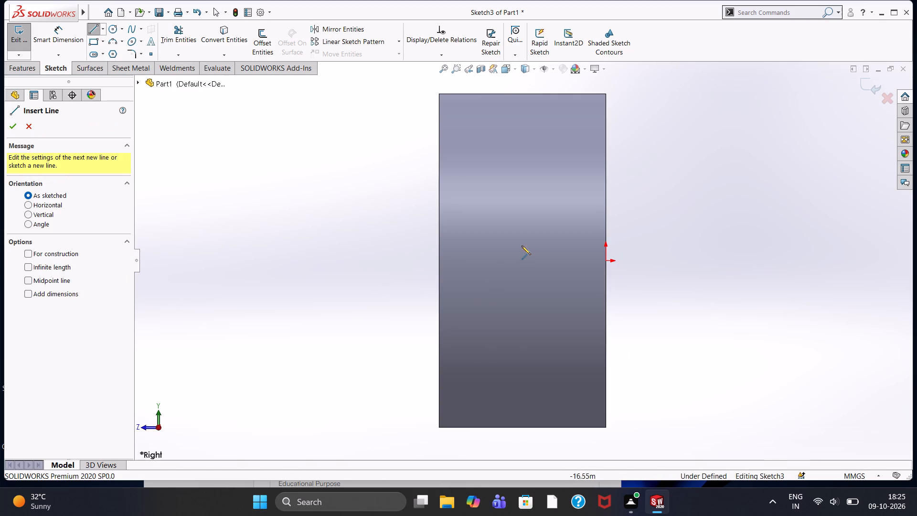
click(438, 258)
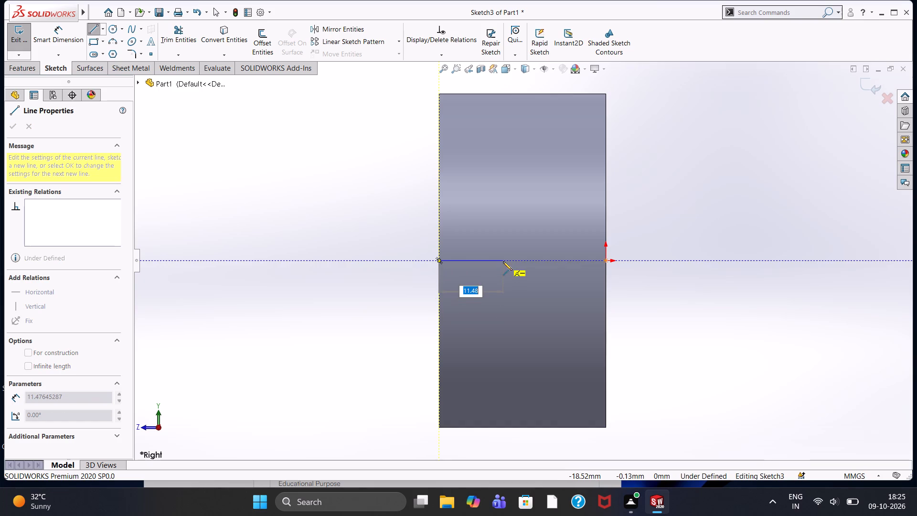
text(10)
key(Return)
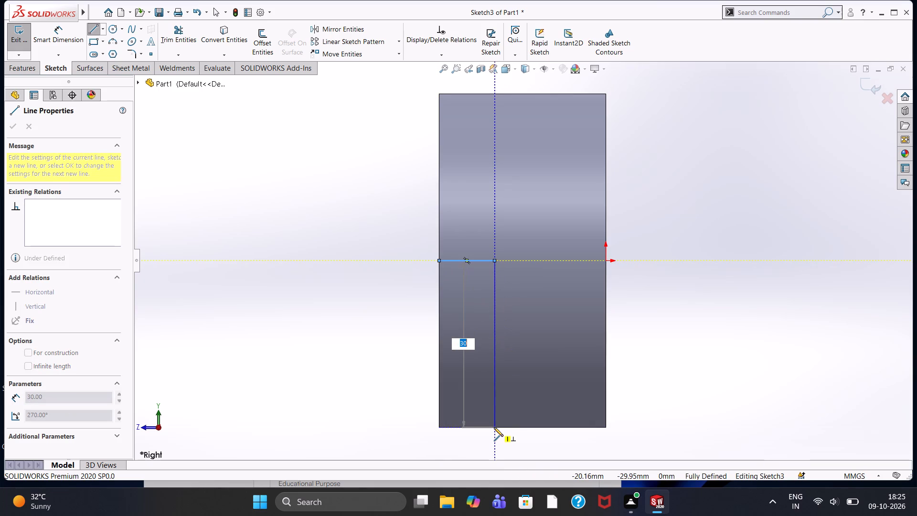
Continue from the line's inner end with a closed rectangle, 80 mm downward and 20 mm wide, running back through the origin.
text(80)
key(Return)
scroll(494, 427, up, 3)
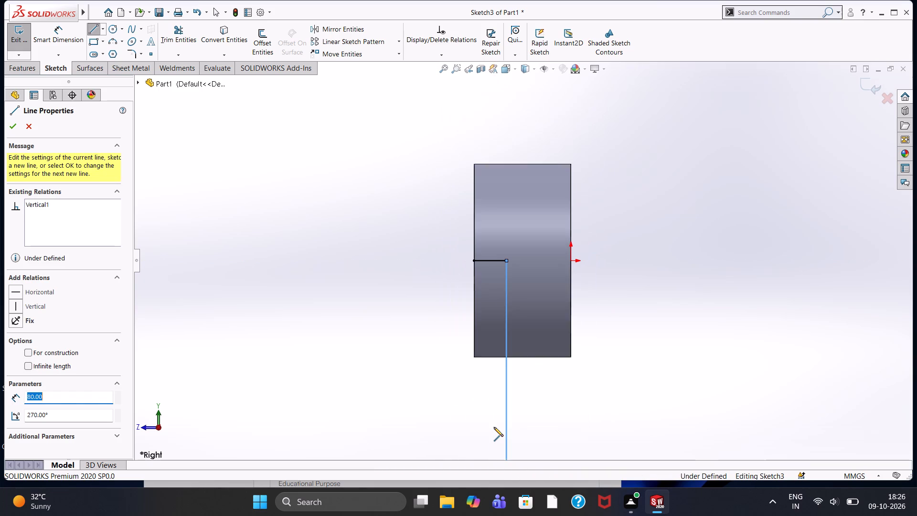
scroll(494, 427, up, 3)
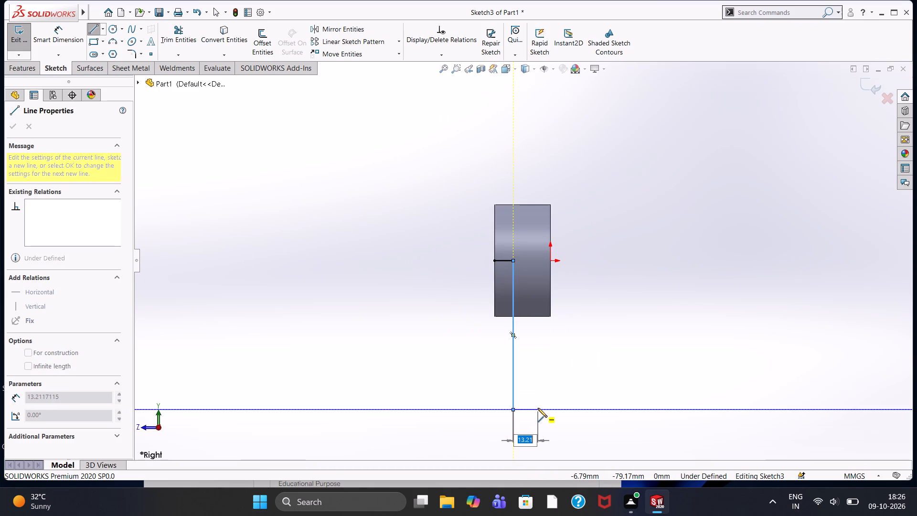
text(20)
key(Return)
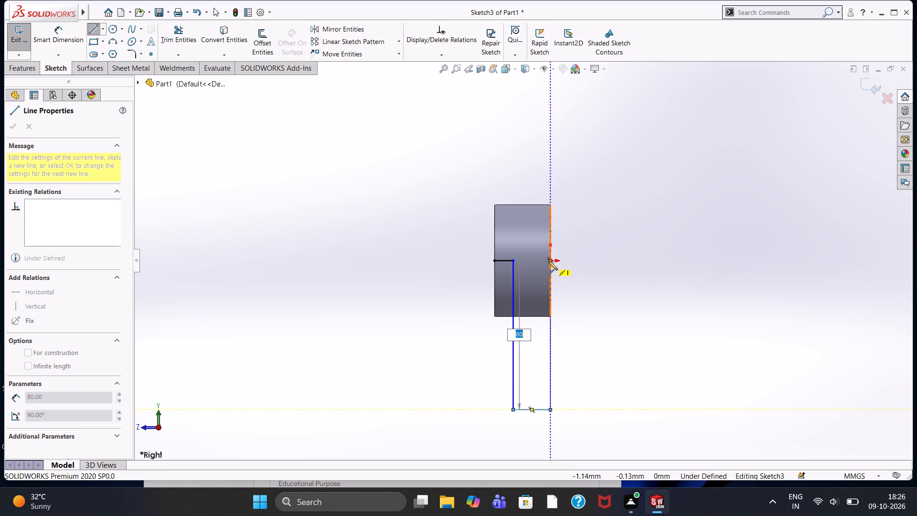
click(548, 261)
click(512, 260)
Delete the 10 mm locating line, leaving only the closed rectangle in the sketch.
right_click(445, 225)
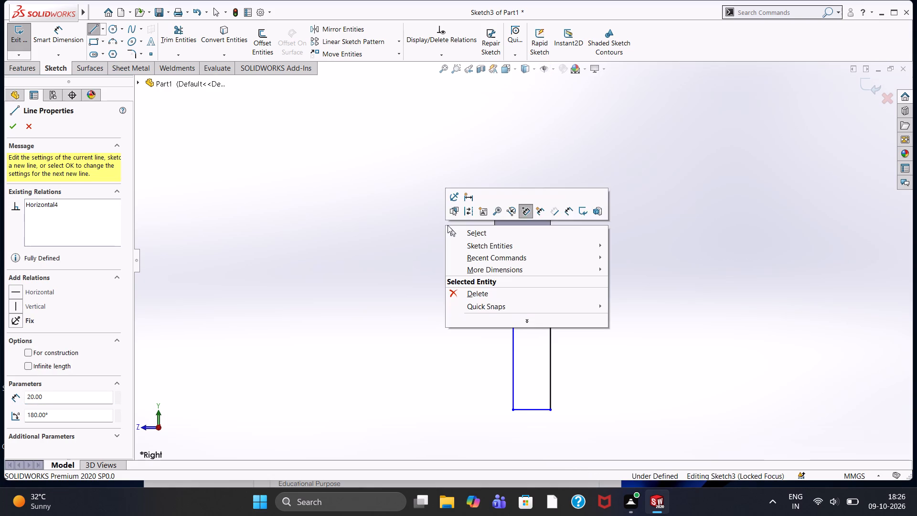
click(448, 225)
click(501, 261)
key(Delete)
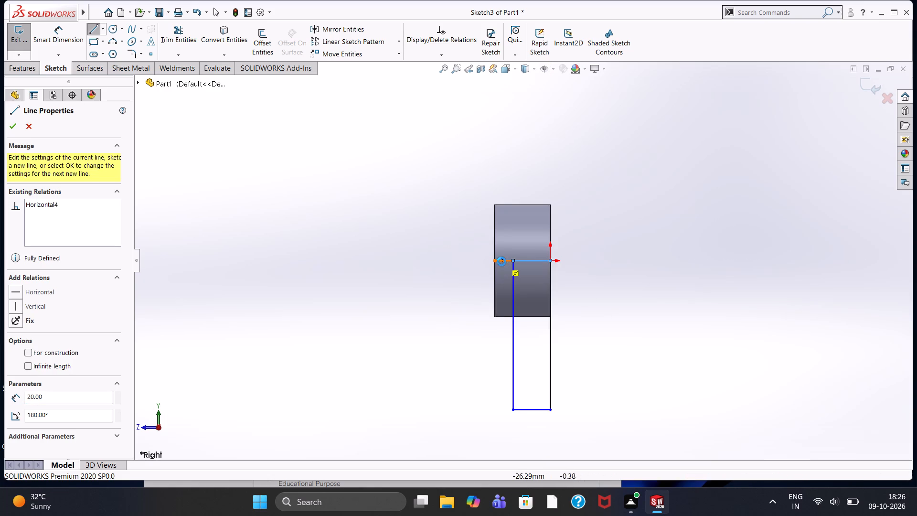
key(Escape)
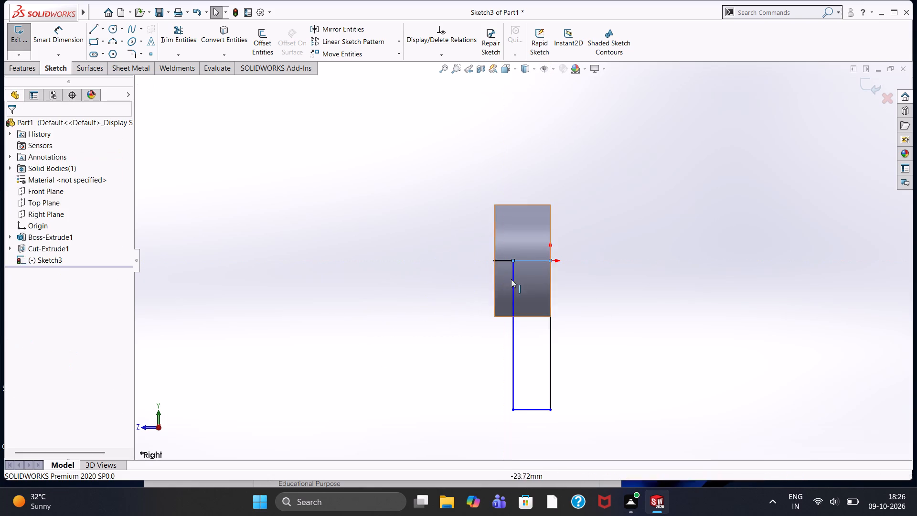
click(505, 258)
key(Delete)
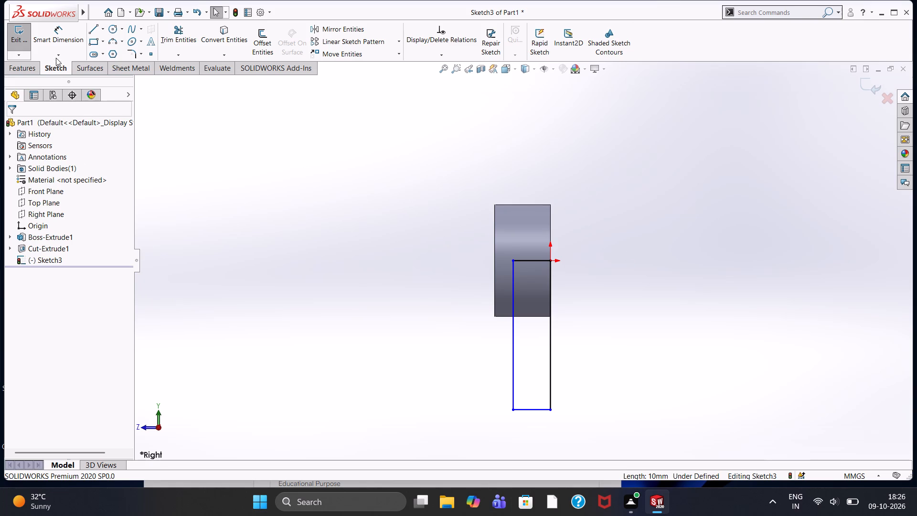
Extrude the rectangle Mid Plane to 60 mm with merged result as the upright plate below the boss.
click(34, 71)
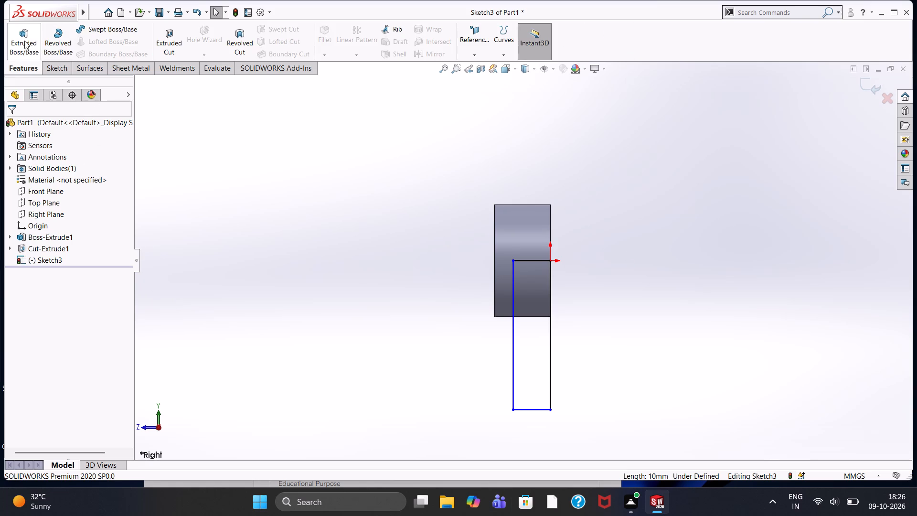
click(24, 41)
click(64, 189)
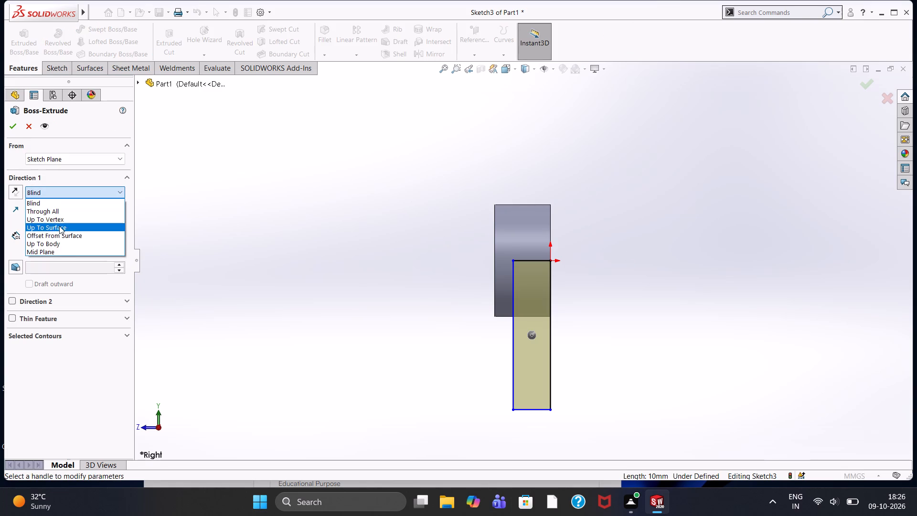
click(61, 249)
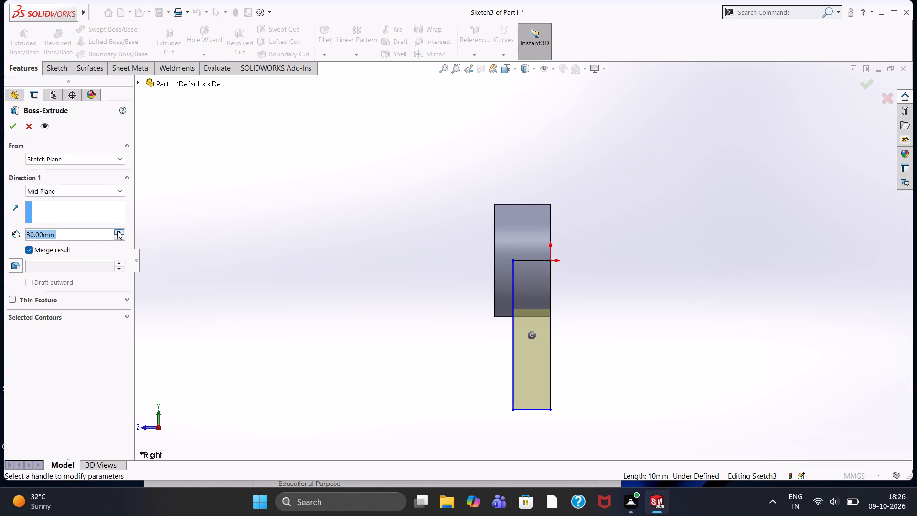
triple_click(117, 231)
click(10, 127)
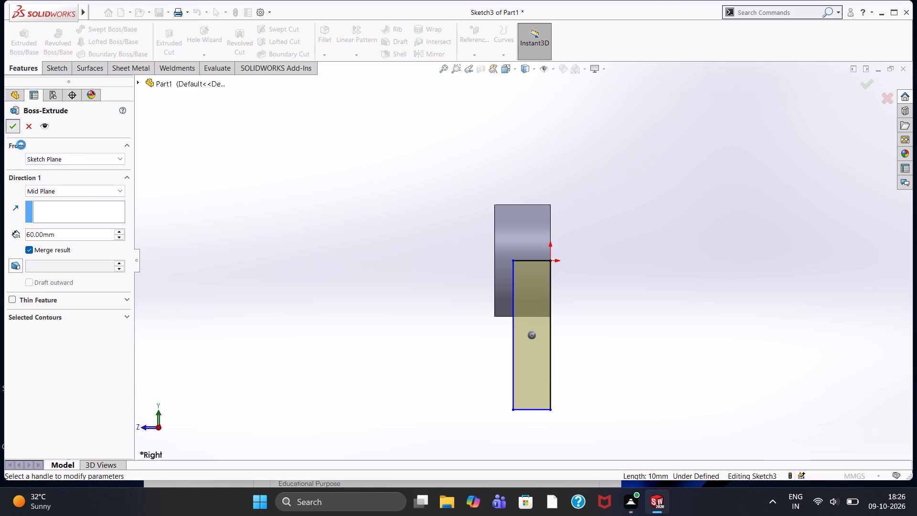
click(210, 237)
middle_drag(239, 229, 307, 301)
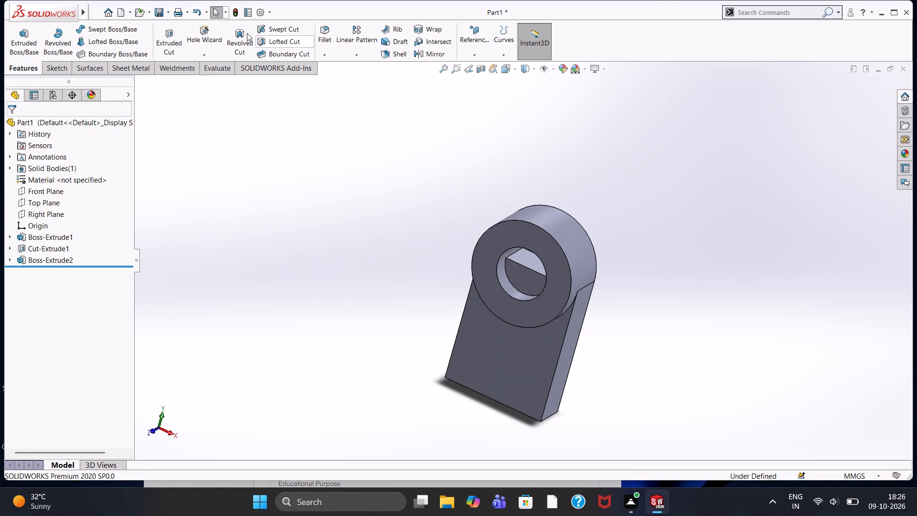
On the Front Plane, sketch the outline of the plate face blocking the boss's bore by converting its edges.
click(50, 195)
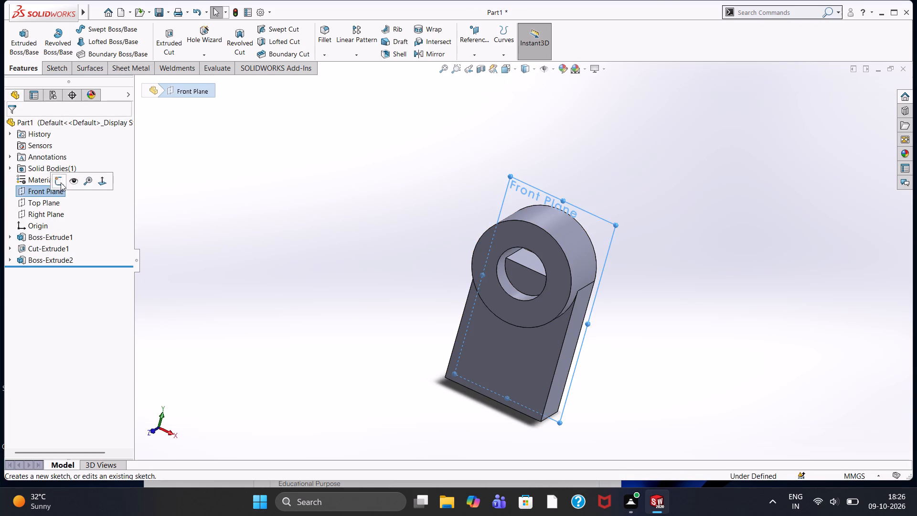
click(61, 182)
click(231, 216)
click(527, 280)
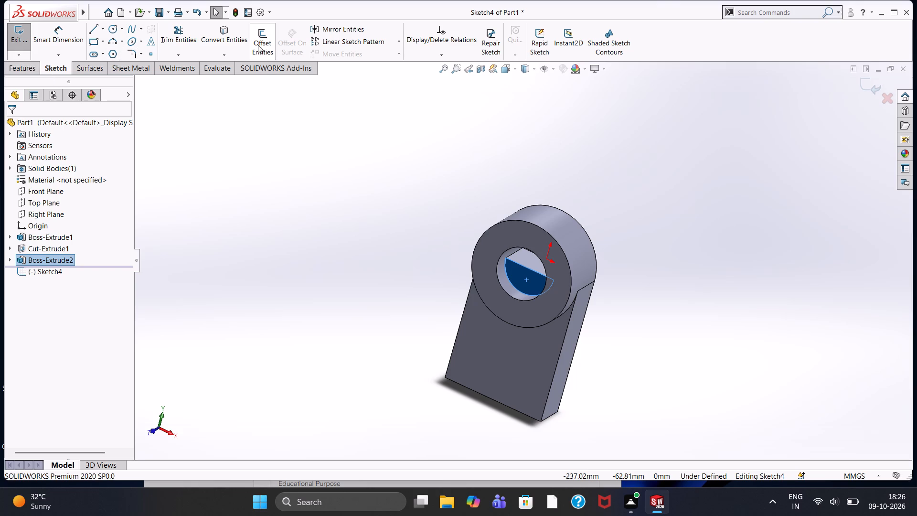
click(230, 31)
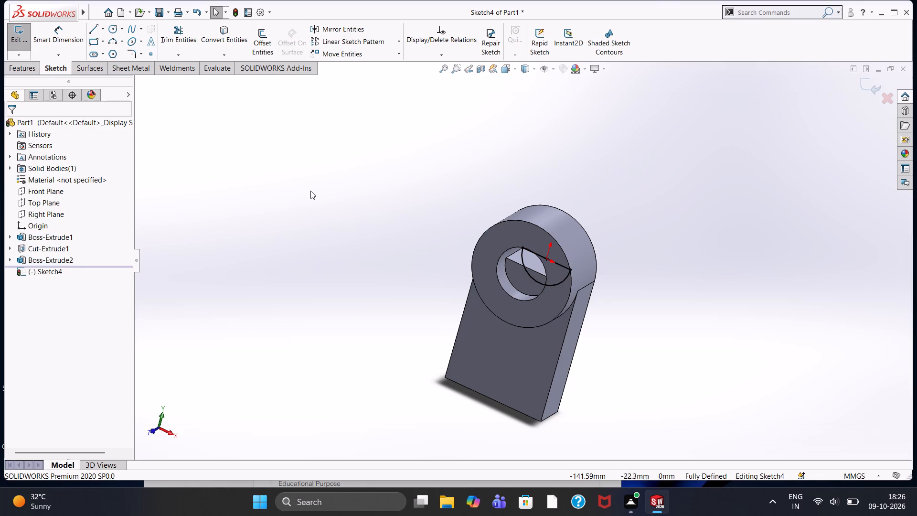
Cut the converted half-round profile Blind 60 mm in the reversed direction to clear the bore.
click(12, 70)
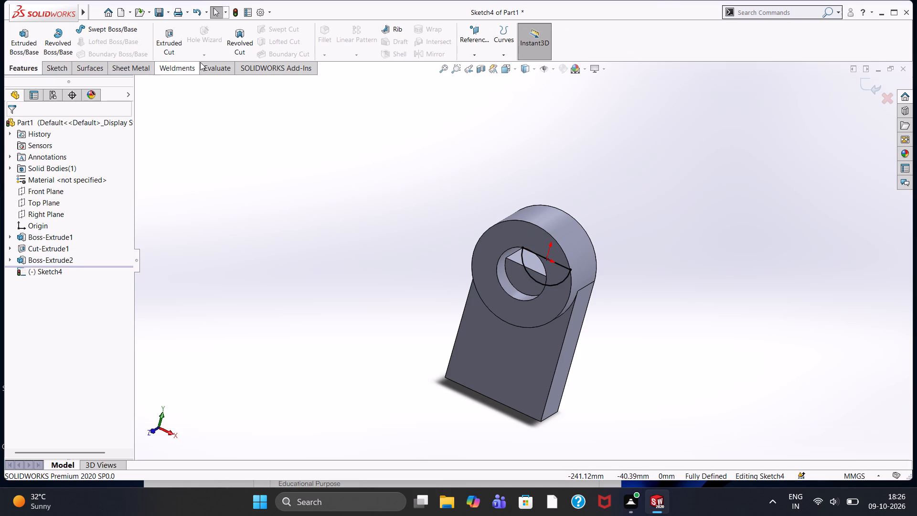
click(172, 41)
click(11, 194)
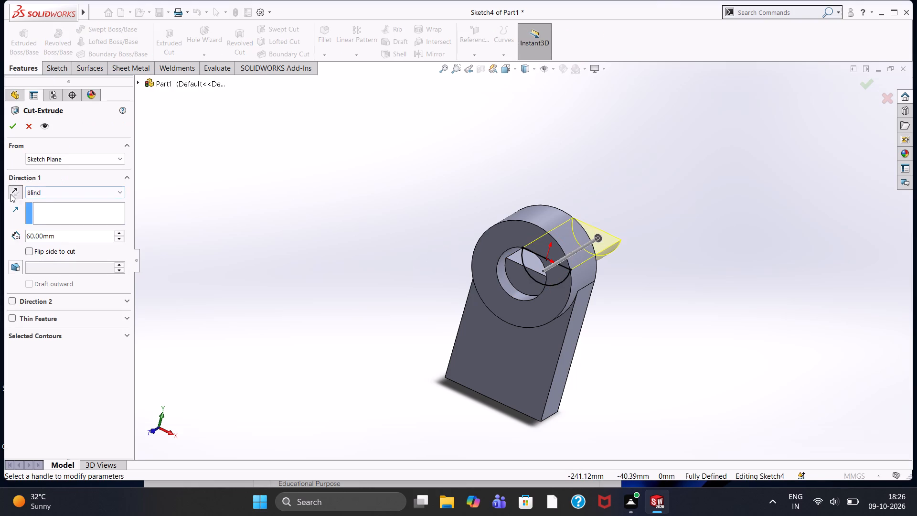
click(13, 126)
click(250, 252)
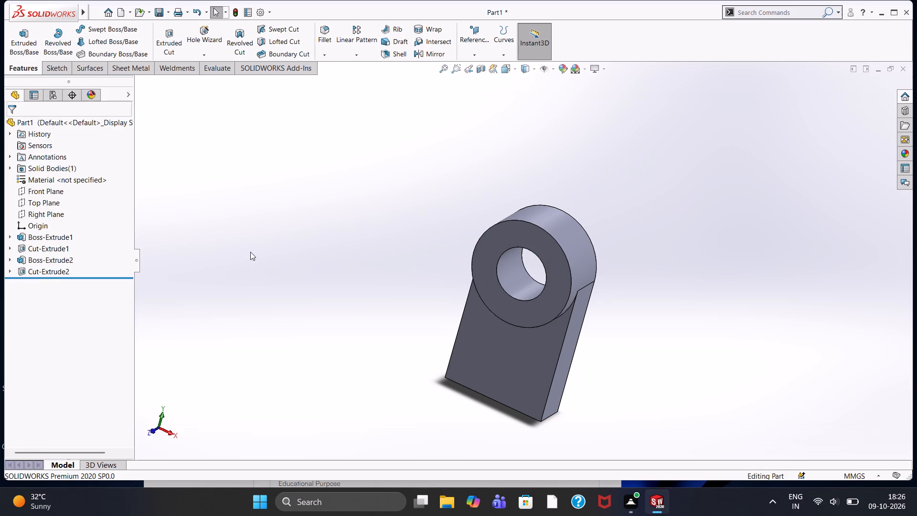
On the Right Plane, sketch a 15 mm horizontal locating line from the origin toward the front of the plate.
middle_drag(250, 252, 212, 234)
click(33, 210)
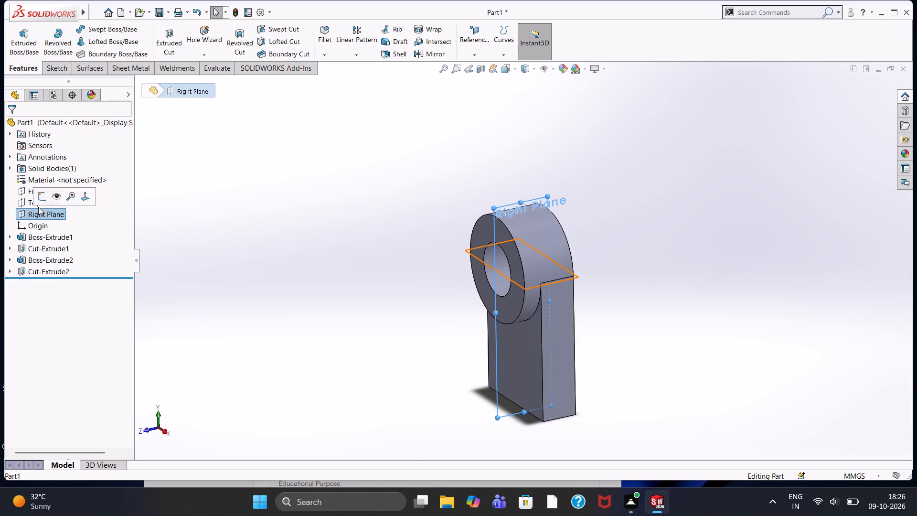
click(40, 199)
click(210, 227)
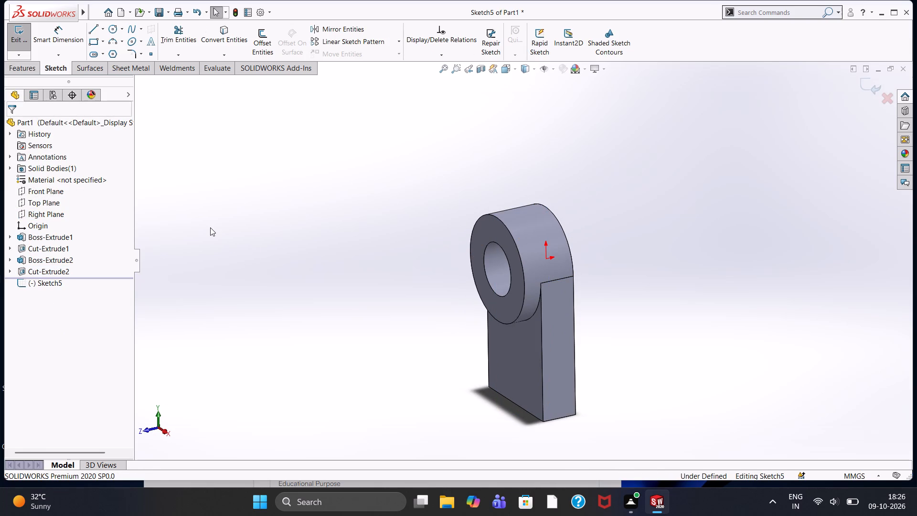
key(ctrl+8)
drag(355, 216, 351, 212)
click(93, 32)
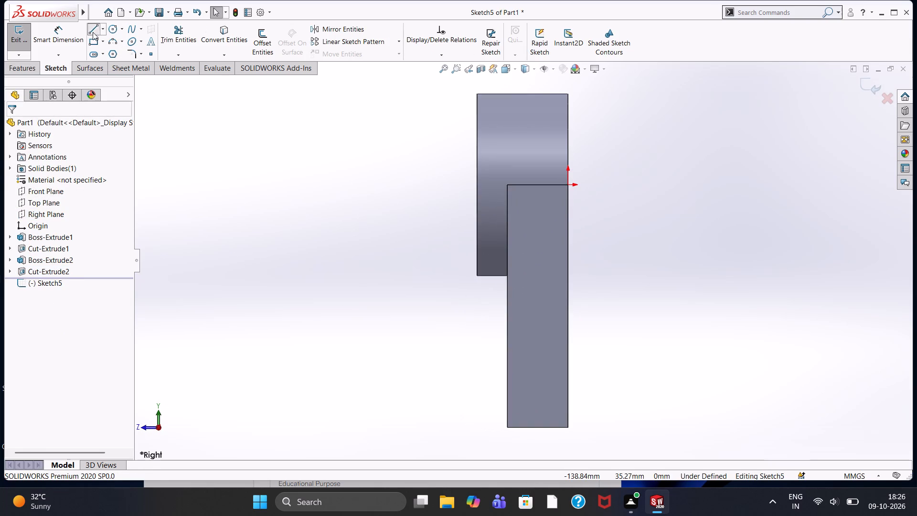
click(567, 185)
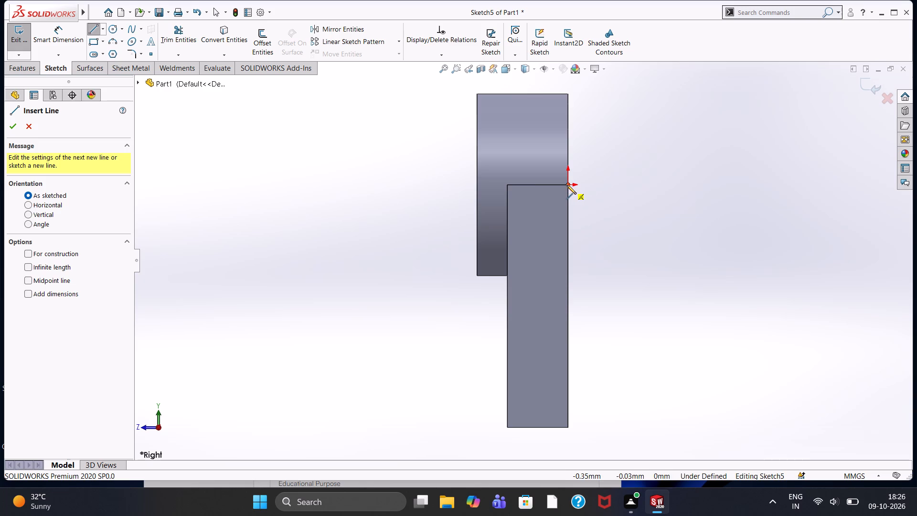
text(15)
key(Return)
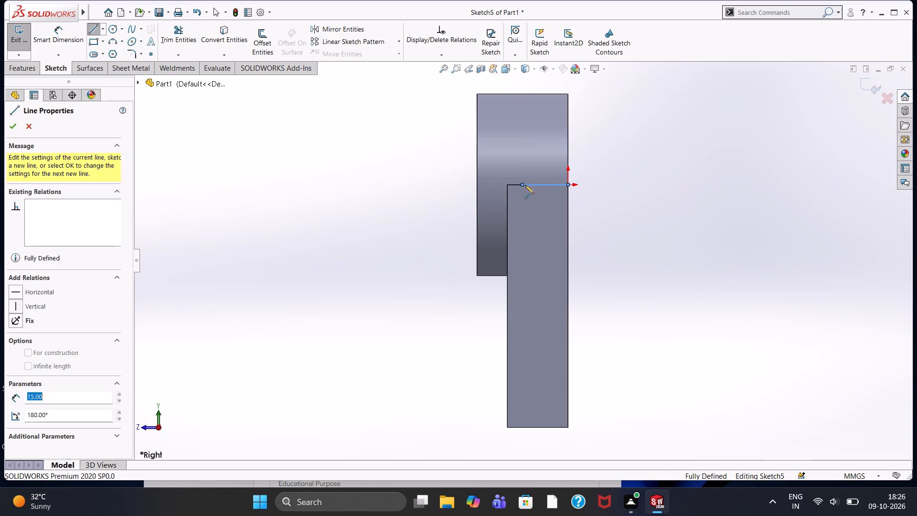
Continue from the locating line's end with a 105 mm vertical line downward past the plate's bottom.
text(105)
key(Return)
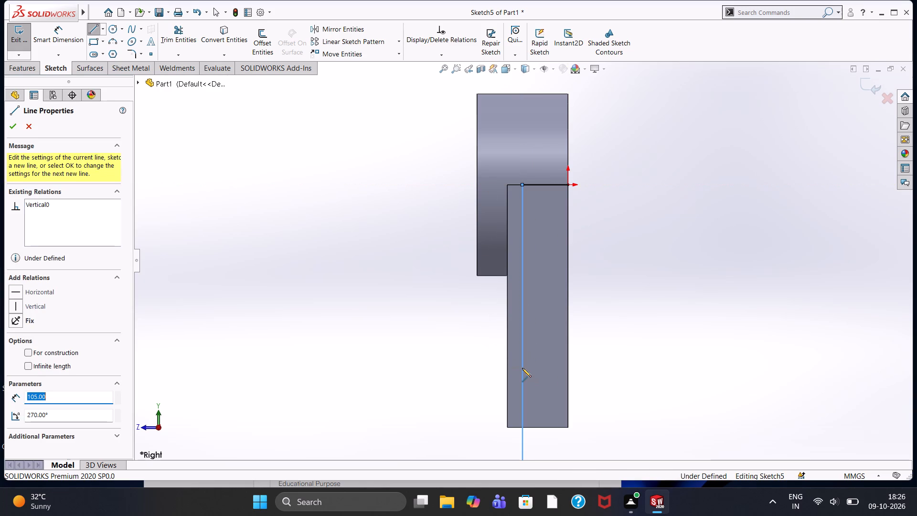
key(Escape)
scroll(467, 380, up, 3)
key(Escape)
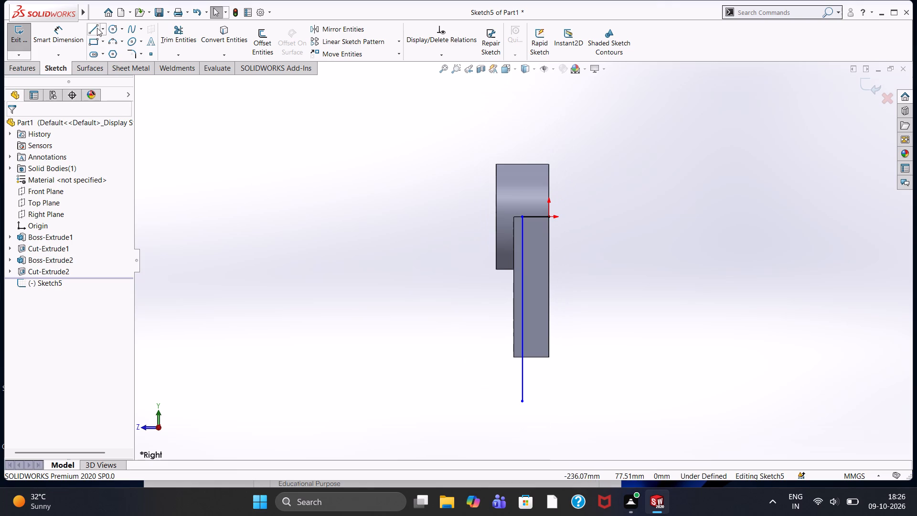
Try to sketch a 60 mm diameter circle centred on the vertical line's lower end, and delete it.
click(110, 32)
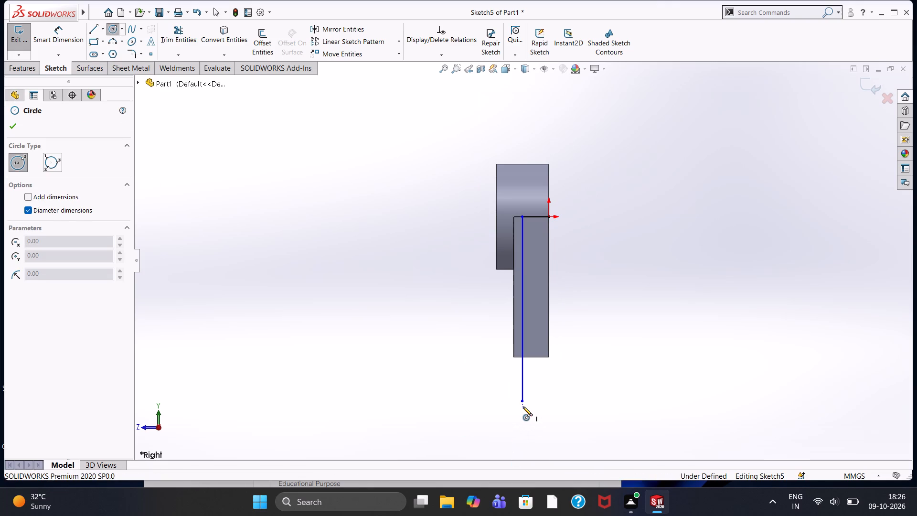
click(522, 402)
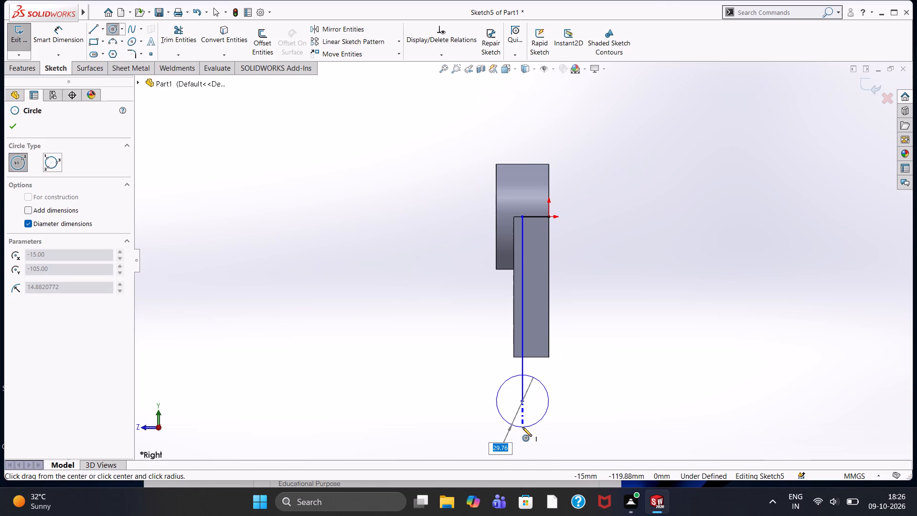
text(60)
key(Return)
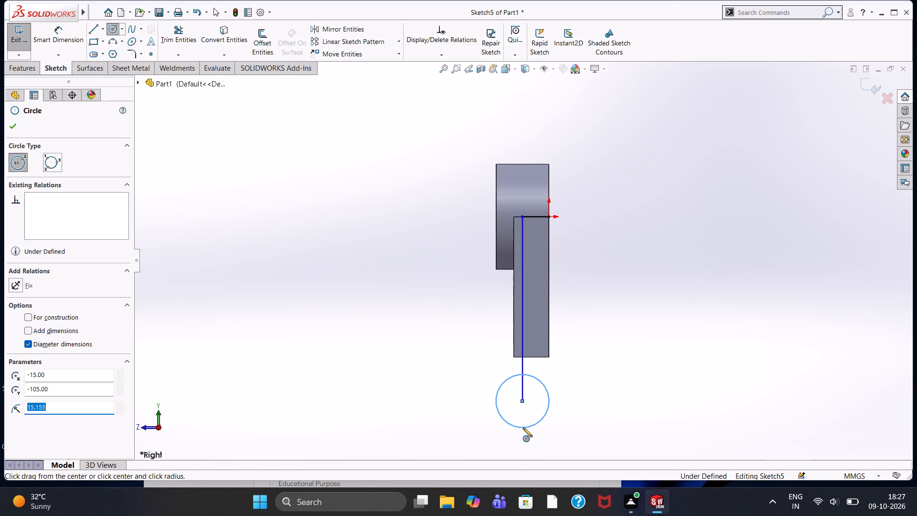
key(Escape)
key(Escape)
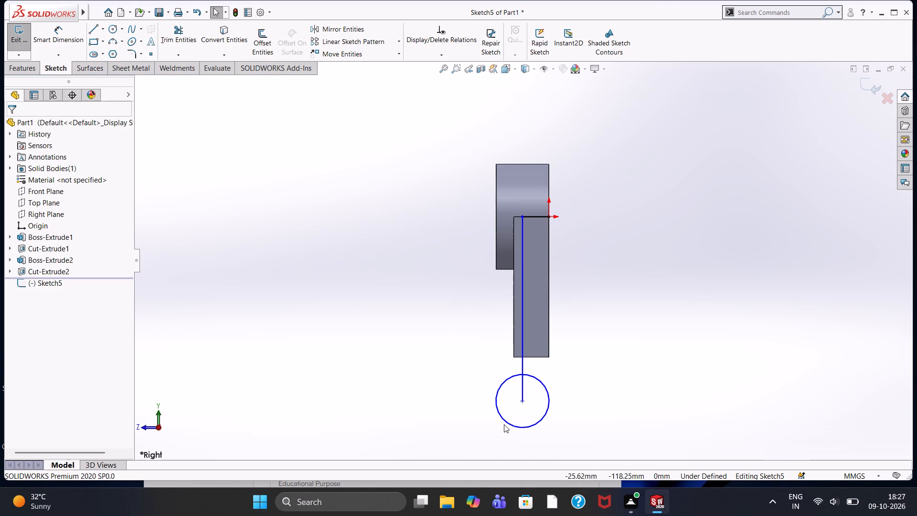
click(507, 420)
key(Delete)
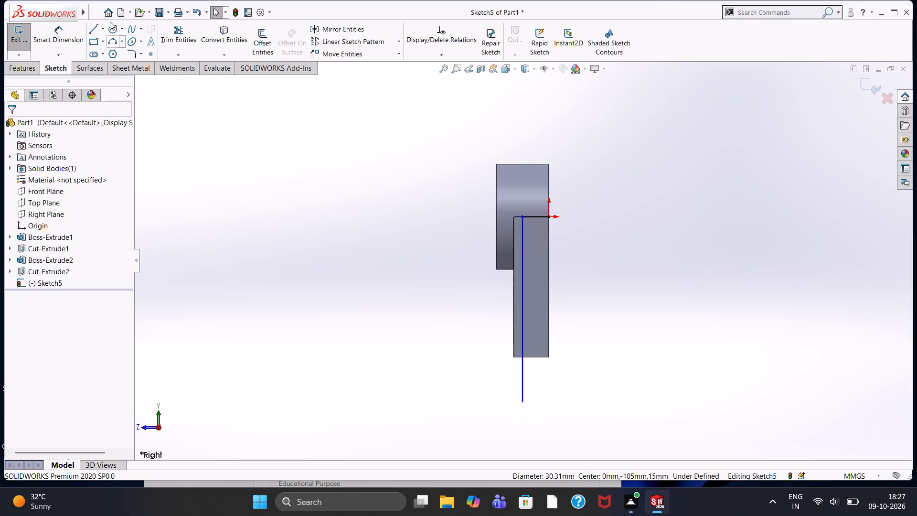
Sketch a 60 mm diameter circle centred on the vertical line's lower end.
click(111, 31)
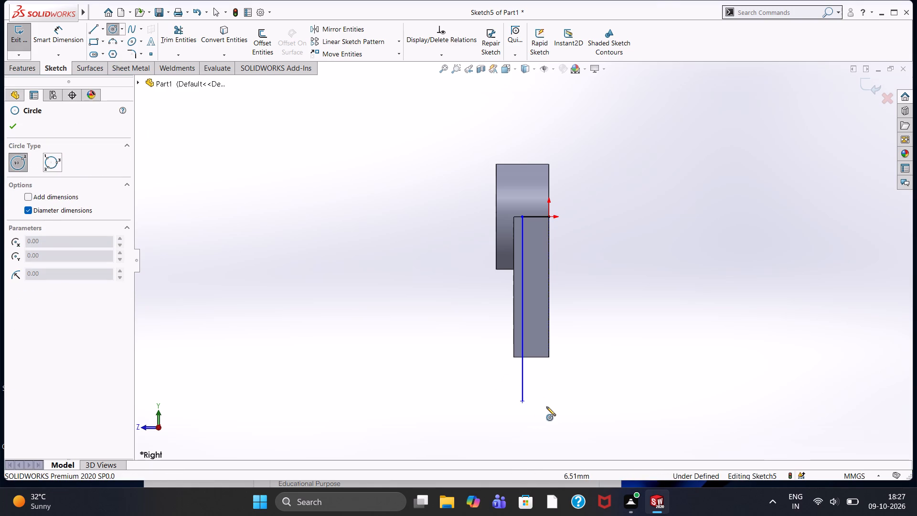
click(522, 402)
text(60)
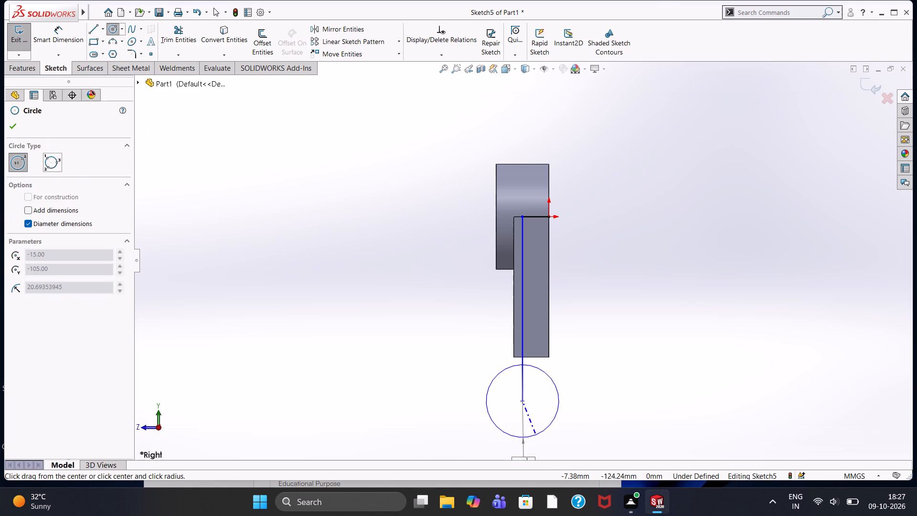
key(Return)
key(Escape)
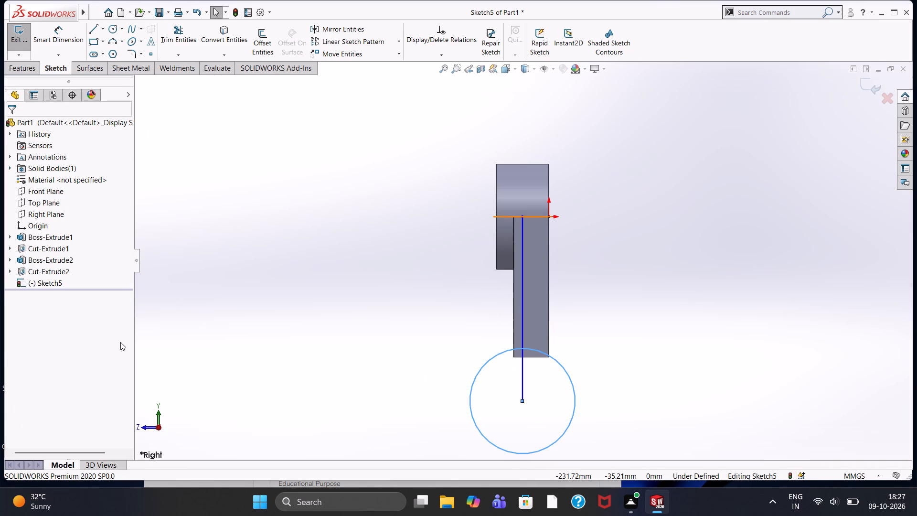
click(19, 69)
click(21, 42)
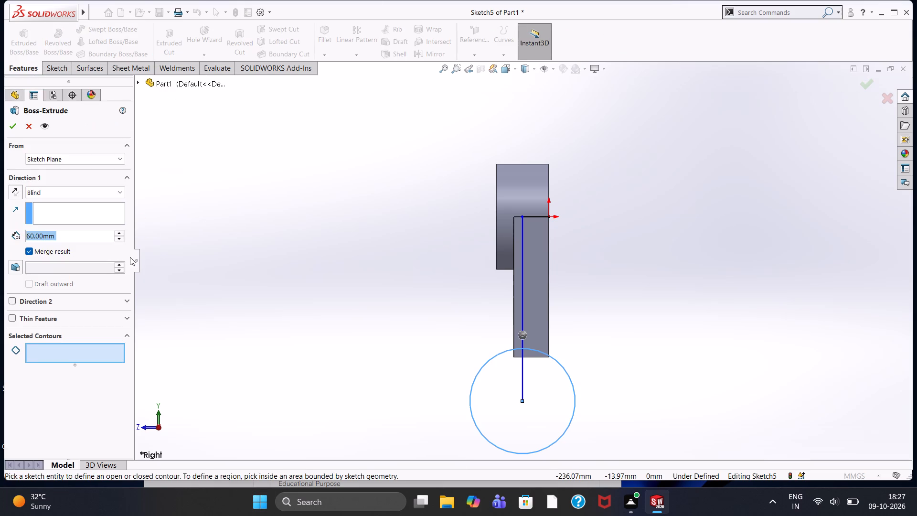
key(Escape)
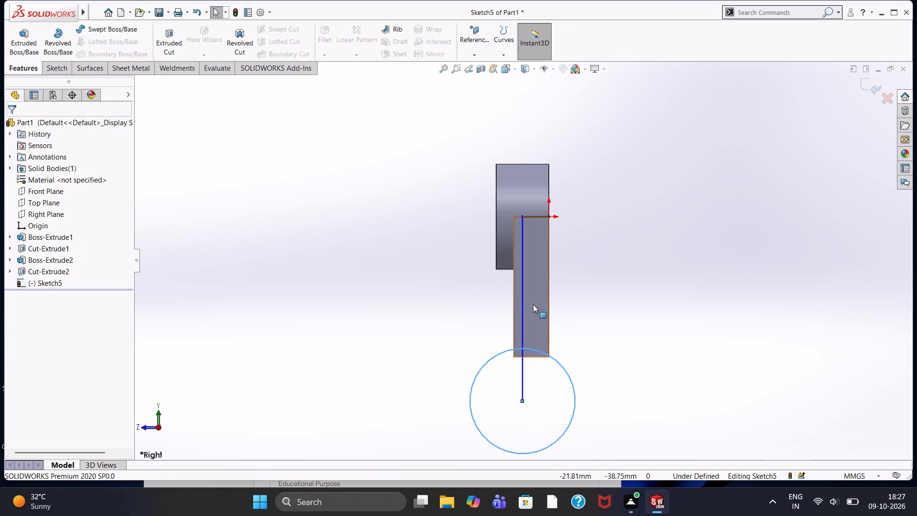
Delete the 105 mm vertical and 15 mm horizontal locating lines, leaving only the circle in the sketch.
click(522, 307)
key(Delete)
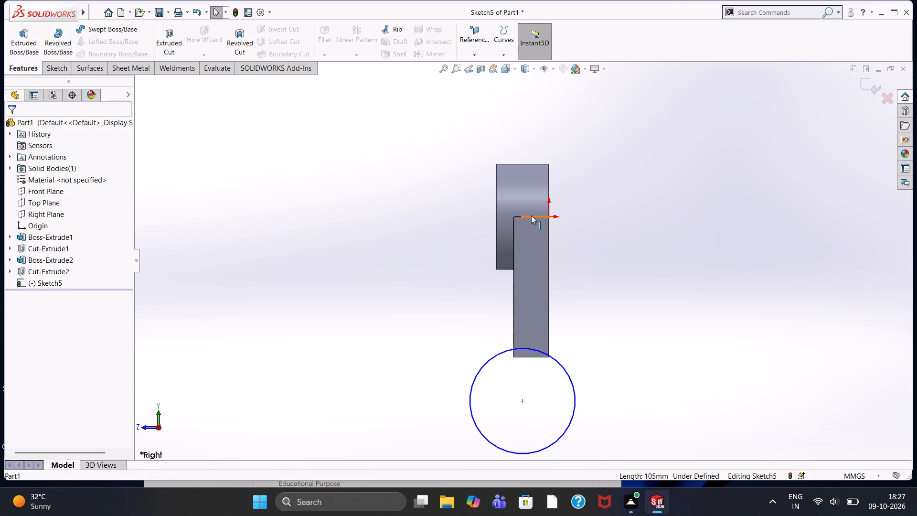
click(531, 215)
key(Delete)
Extrude the circle Mid Plane to 60 mm with merged result as the lower cylindrical boss.
click(26, 49)
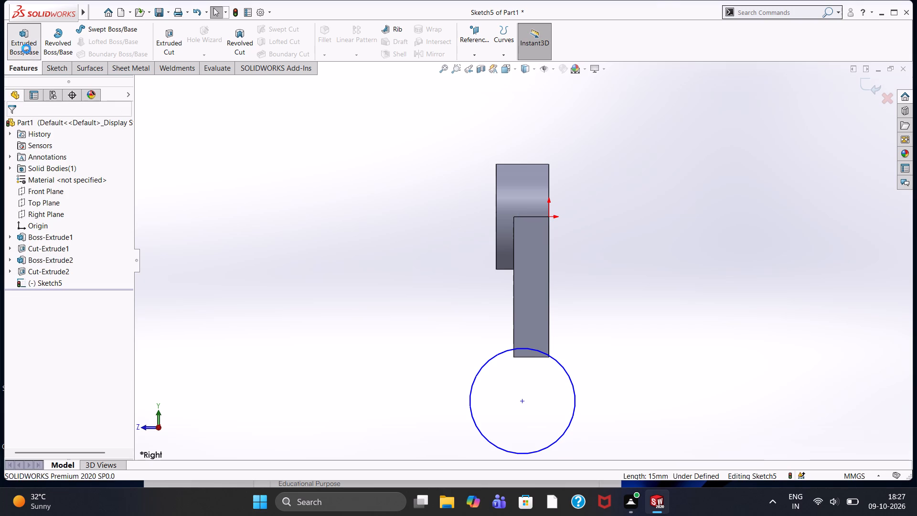
click(93, 192)
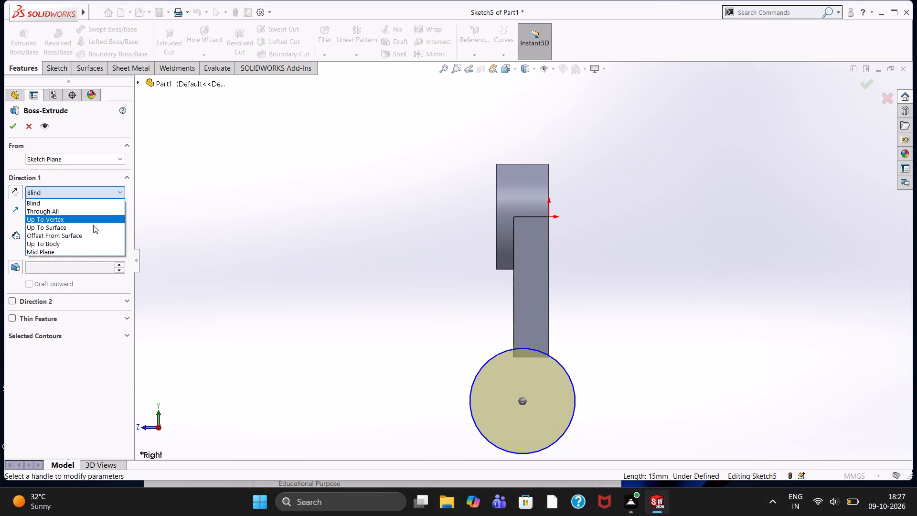
click(90, 257)
click(66, 195)
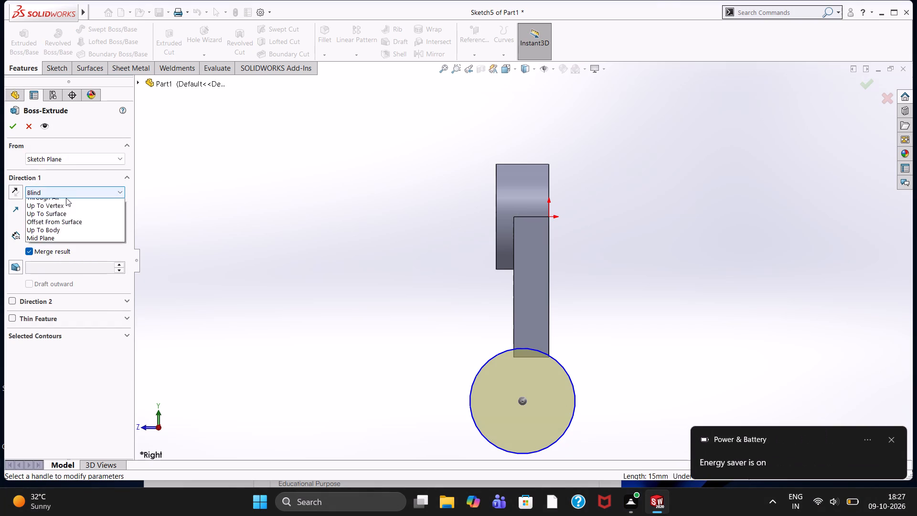
click(68, 253)
click(10, 124)
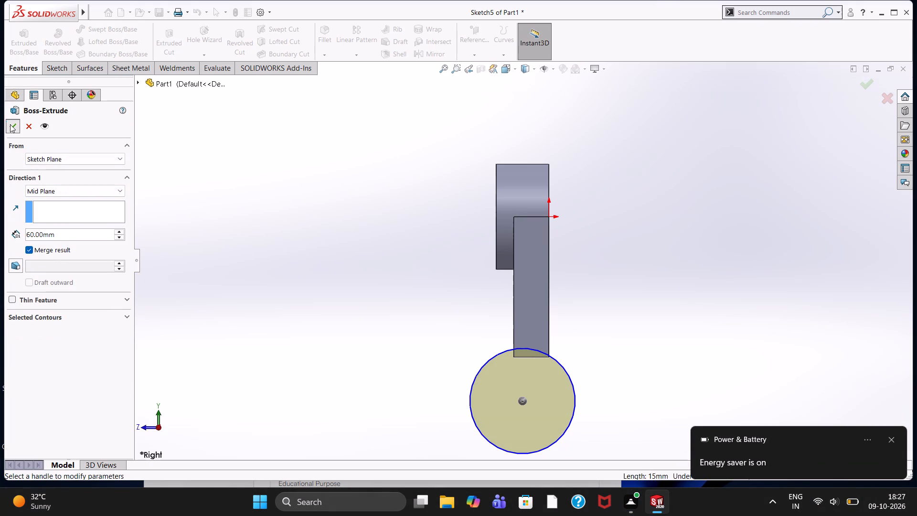
click(311, 280)
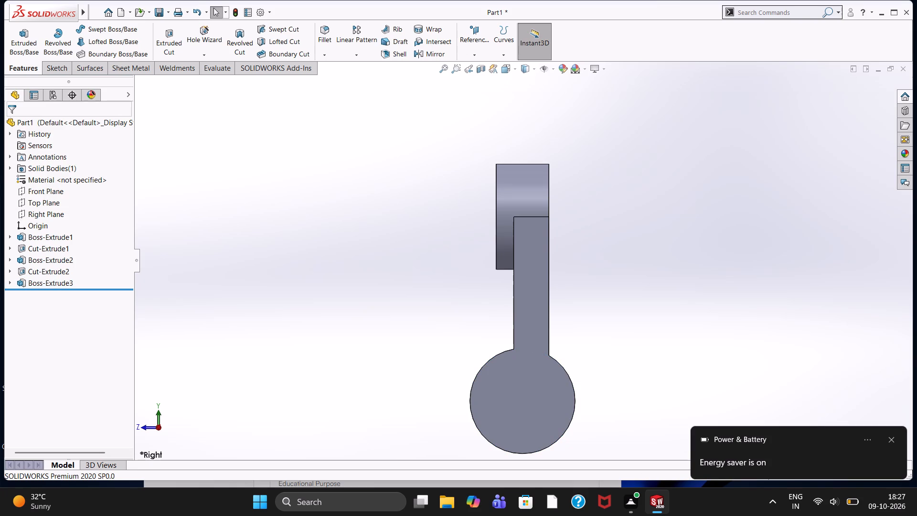
On the Right Plane, sketch a sloped line about 57 mm long from the upper boss's exposed bottom edge to the lower boss's circumference.
click(51, 216)
click(55, 205)
drag(270, 222, 260, 221)
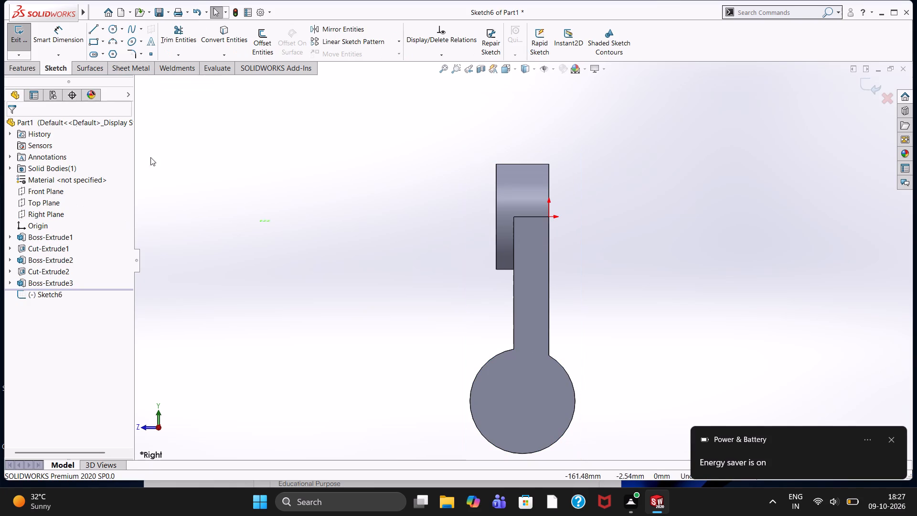
click(92, 32)
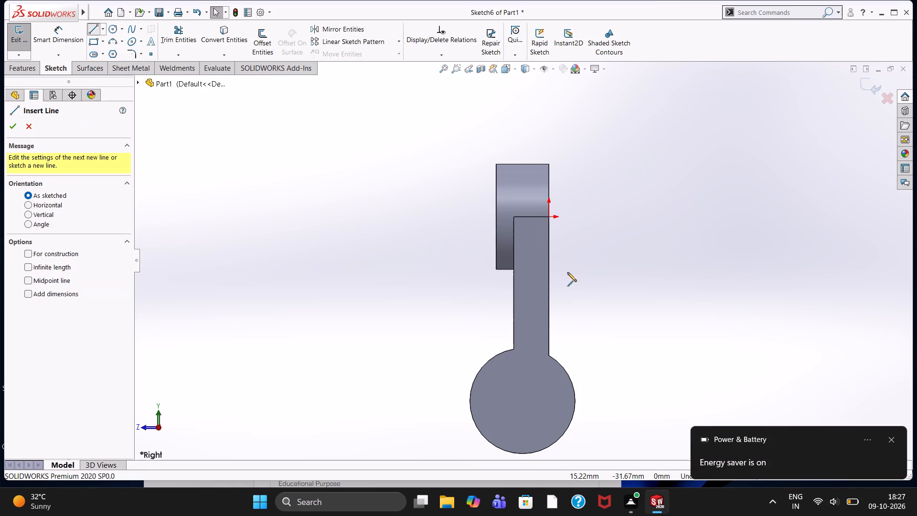
click(503, 271)
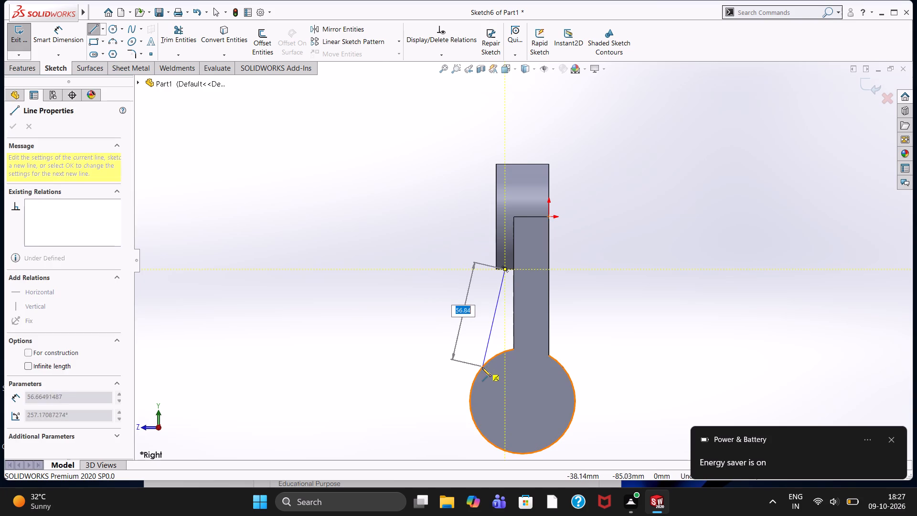
click(480, 368)
right_click(418, 309)
click(433, 317)
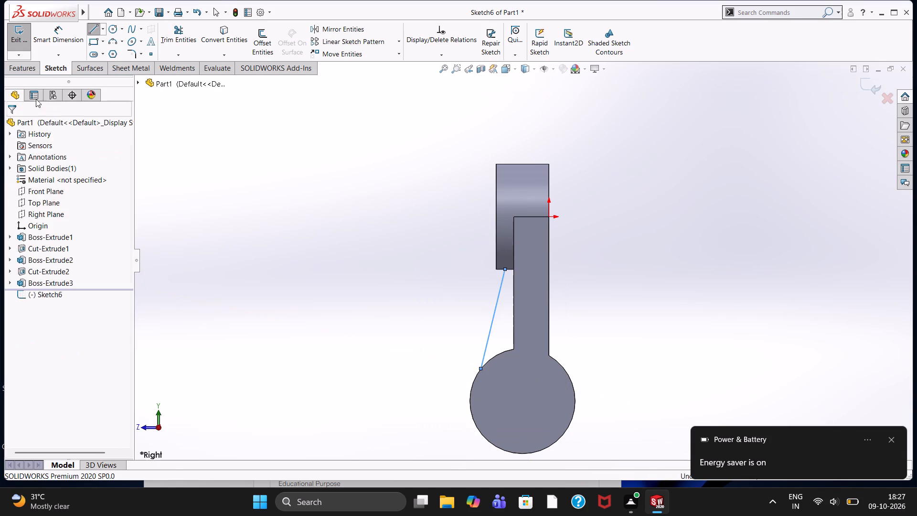
Create a 12 mm thick rib on both sides of the sloped line, flipping the material side towards the bracket web.
click(27, 71)
click(397, 23)
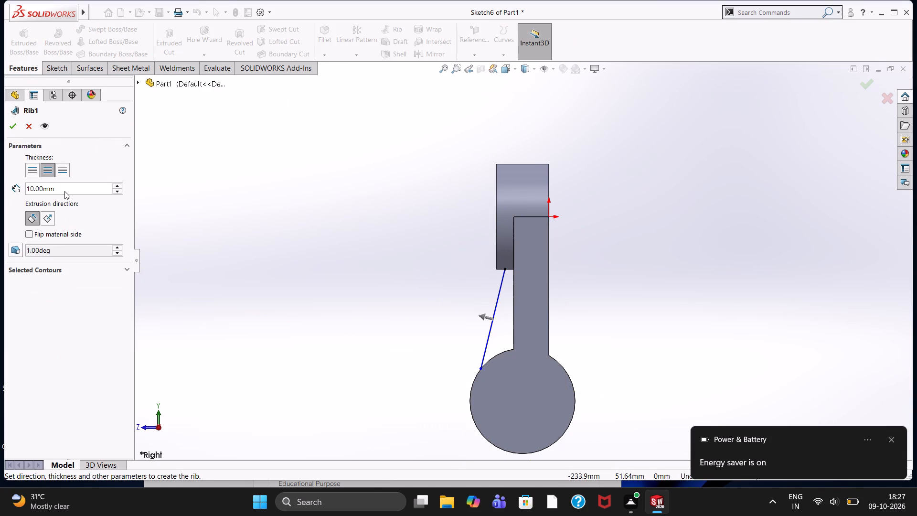
drag(64, 188, 0, 194)
key(1)
key(2)
key(3)
key(Return)
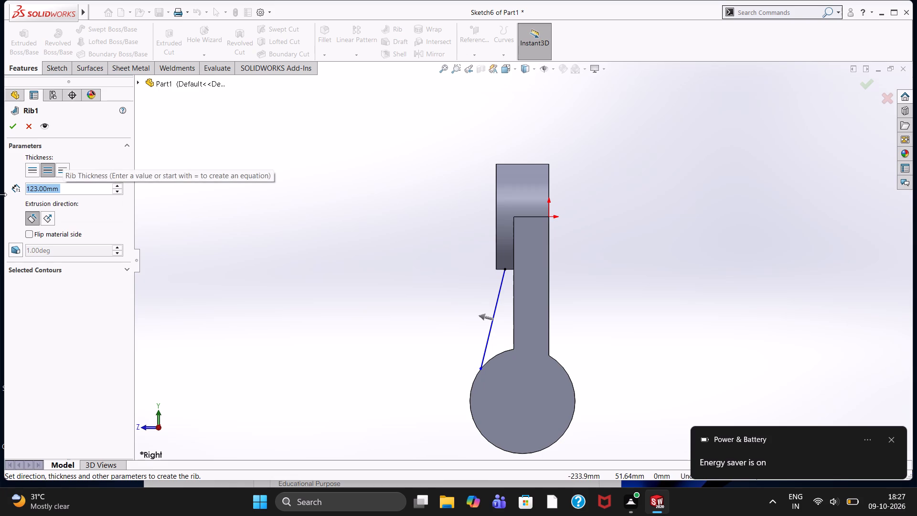
text(12)
key(Return)
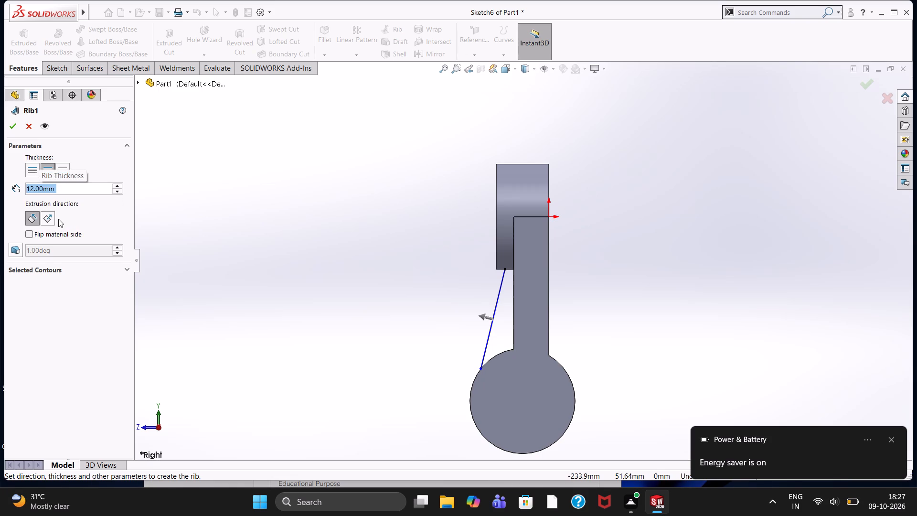
click(26, 236)
click(15, 126)
click(266, 244)
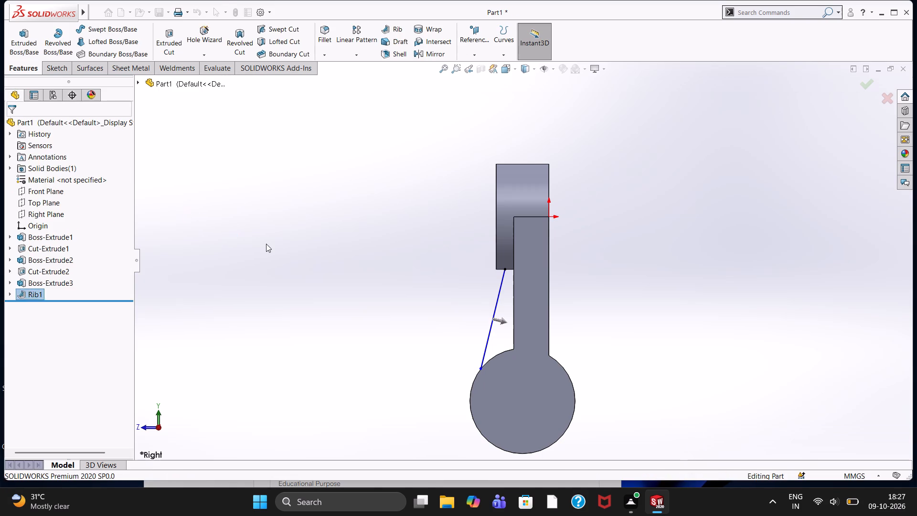
On the lower boss's flat end face, sketch a 30 mm diameter circle concentric with the boss.
middle_drag(267, 244, 302, 278)
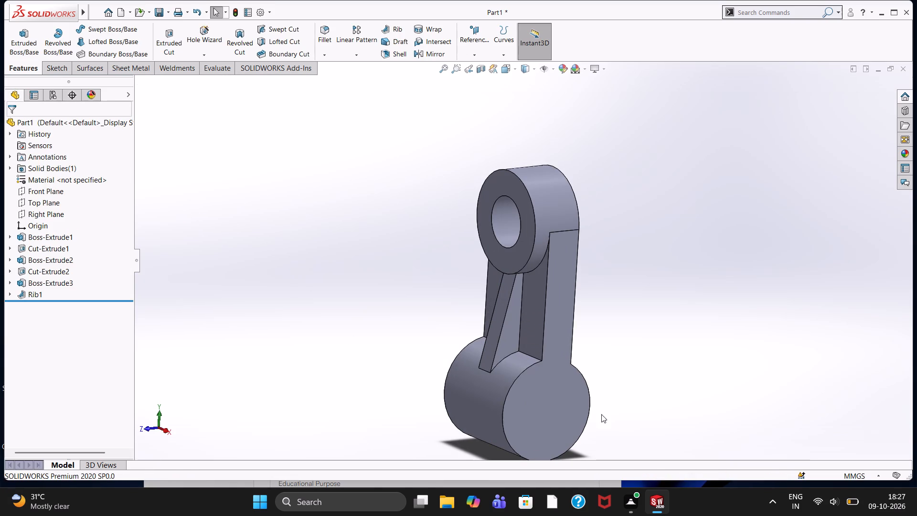
click(546, 411)
click(588, 384)
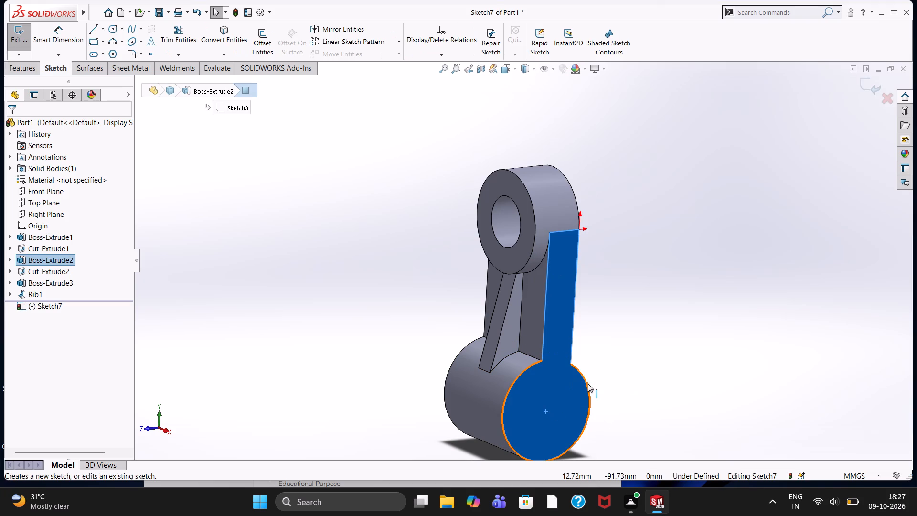
key(ctrl+8)
click(357, 237)
click(117, 29)
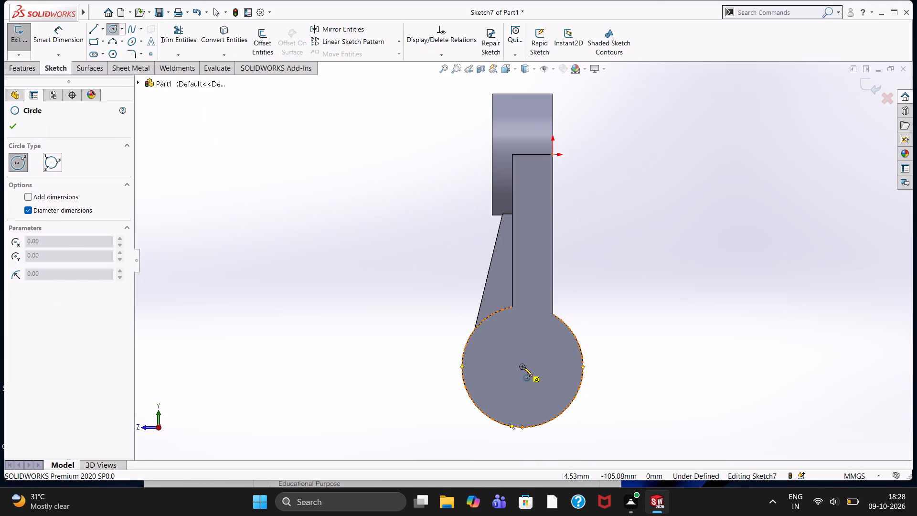
click(523, 367)
text(30)
key(Return)
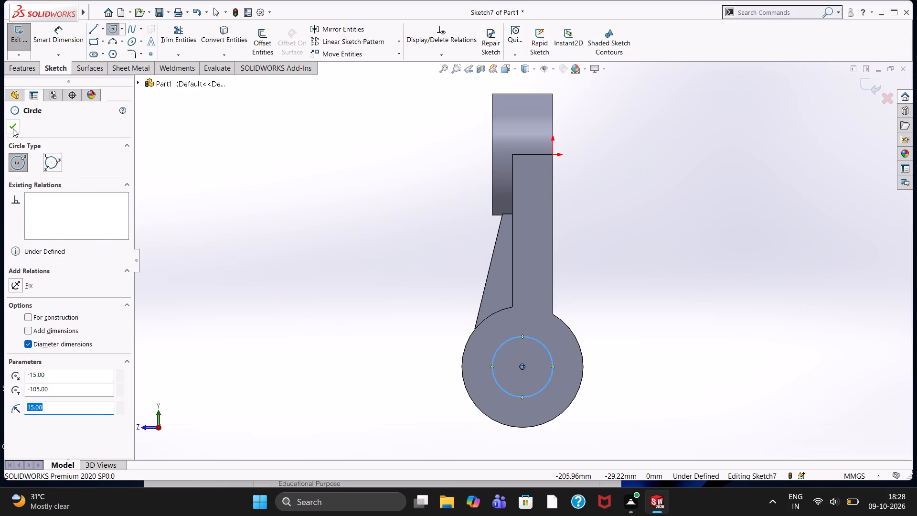
click(14, 129)
Cut the 30 mm circle Through All to bore the lower cylindrical boss.
click(29, 71)
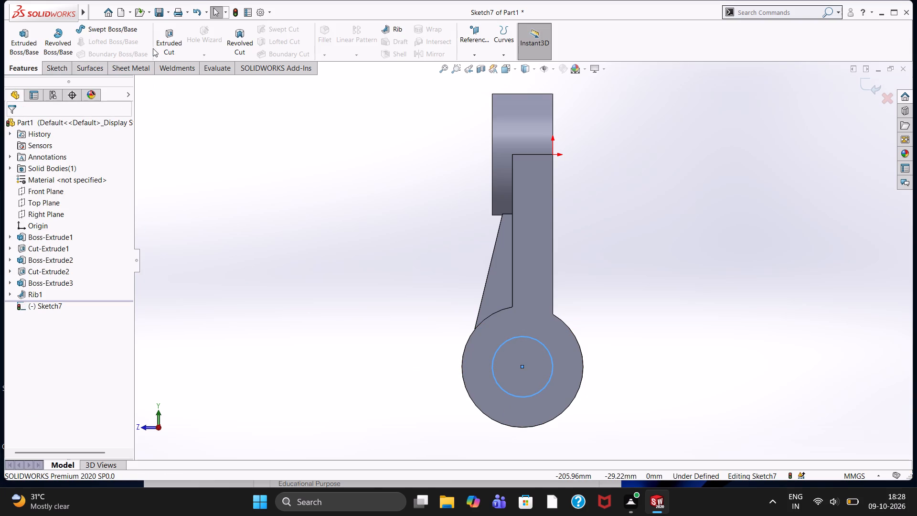
click(167, 42)
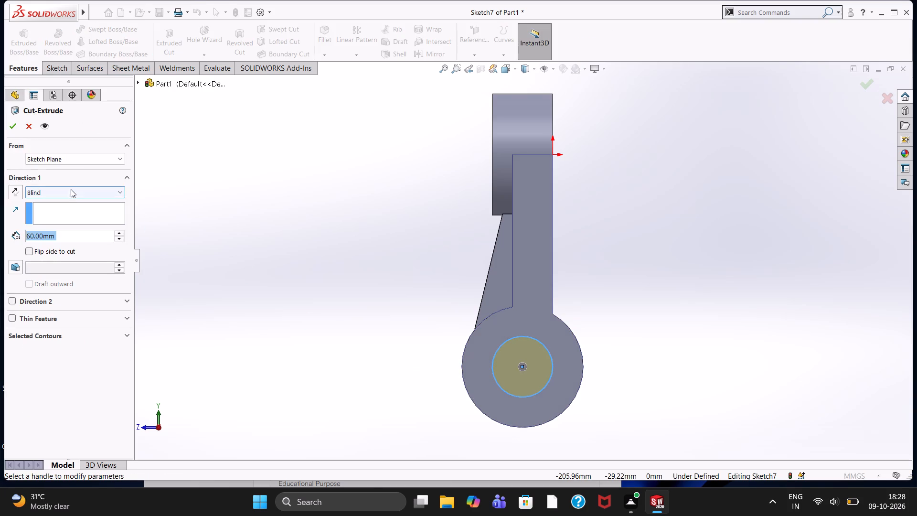
click(71, 189)
click(64, 213)
click(11, 126)
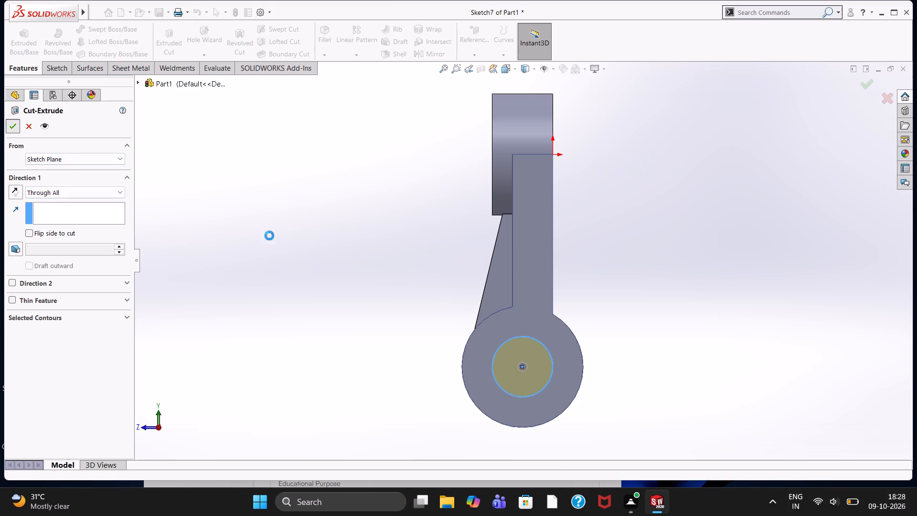
click(297, 235)
Start saving the part on the Desktop, clear Part1 from the file name, and try to paste the copied name before .SLDPRT.
middle_drag(297, 235, 345, 265)
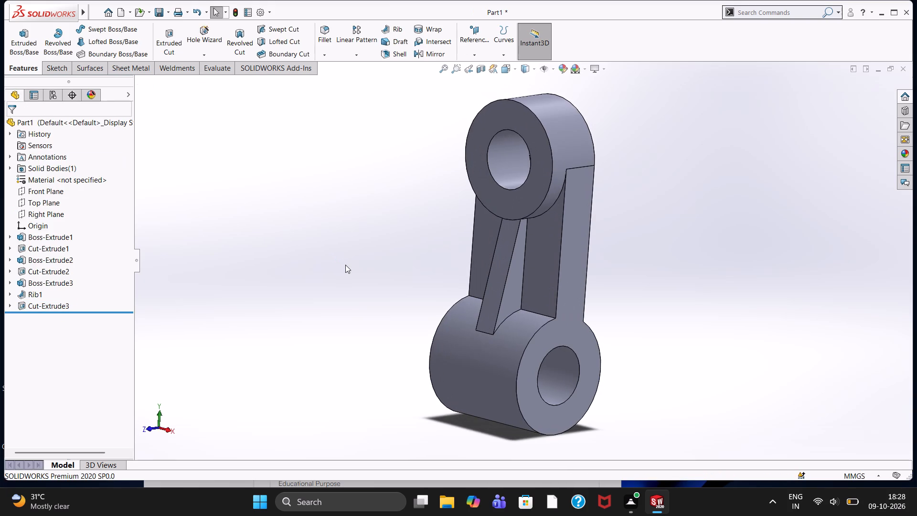
key(ctrl+s)
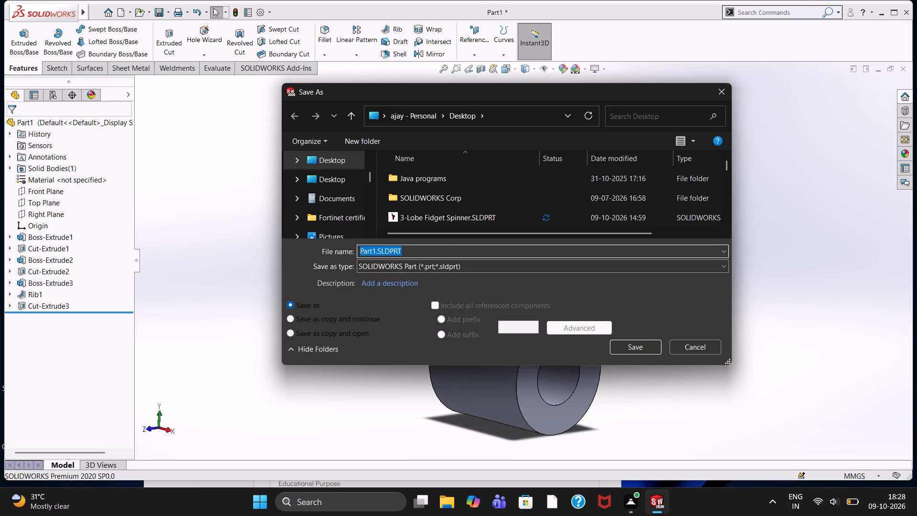
drag(376, 248, 238, 258)
key(BackSpace)
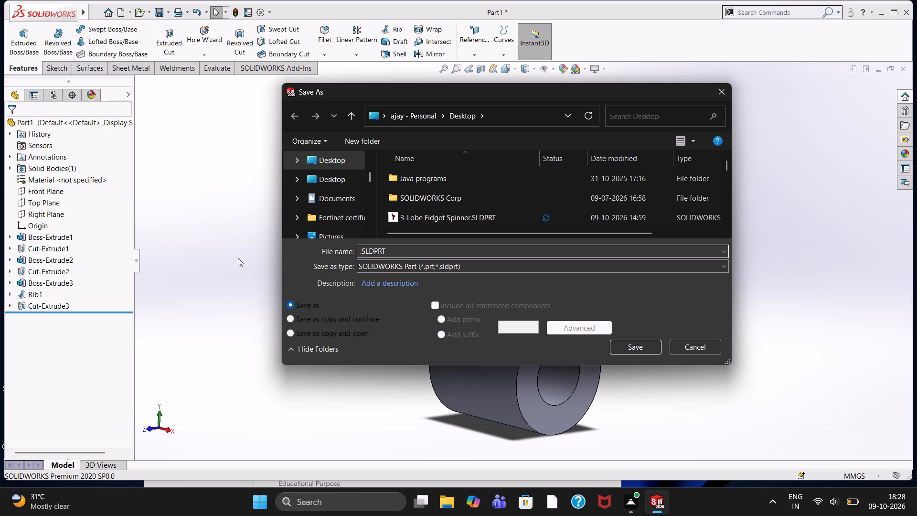
key(ctrl+v)
key(ctrl+v)
Open the Windows search for apps, settings and documents.
click(257, 494)
click(475, 257)
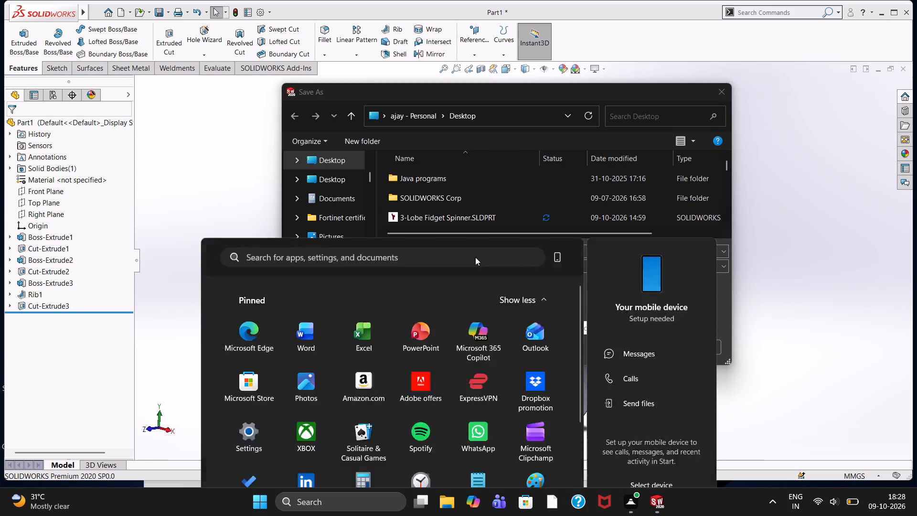